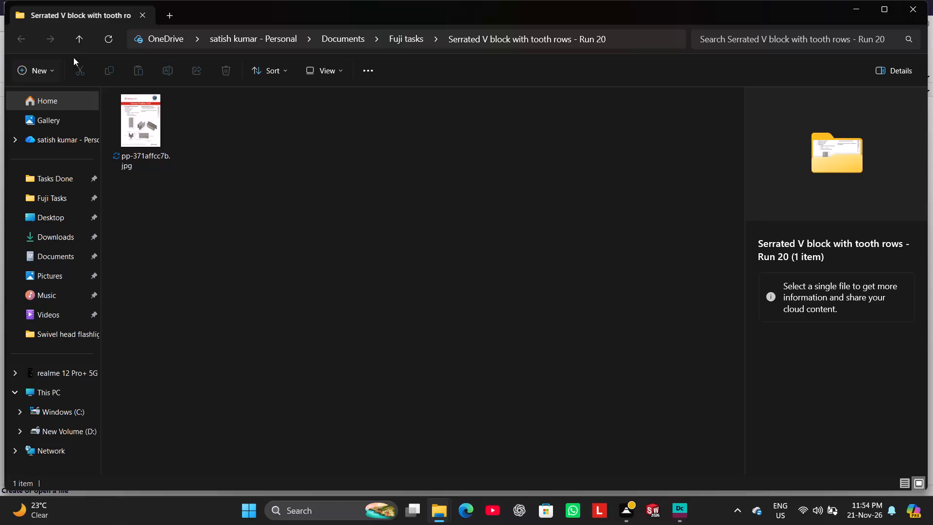
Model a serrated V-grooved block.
Copy the name of the folder "Serrated V block with tooth rows - Run 20" in Fuji tasks without renaming it.
left_click(79, 40)
left_click(127, 112)
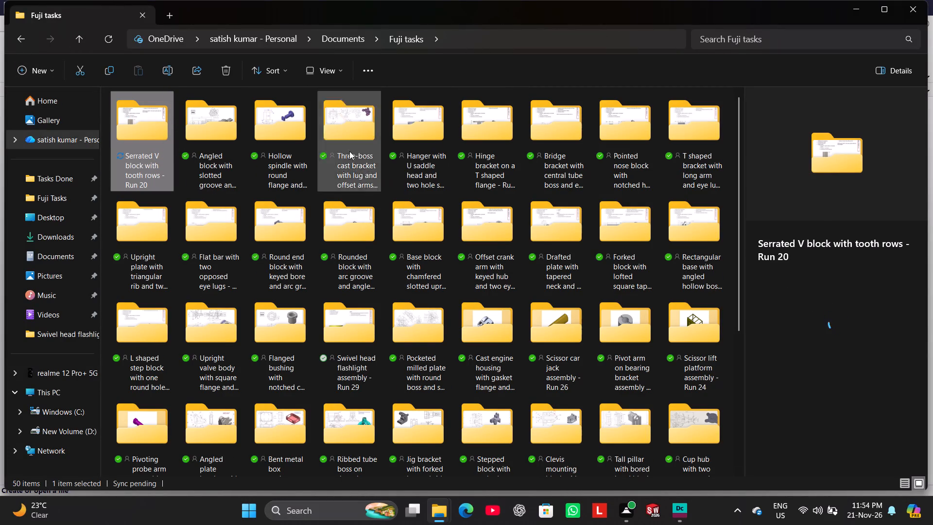
left_click(148, 125)
left_click(175, 69)
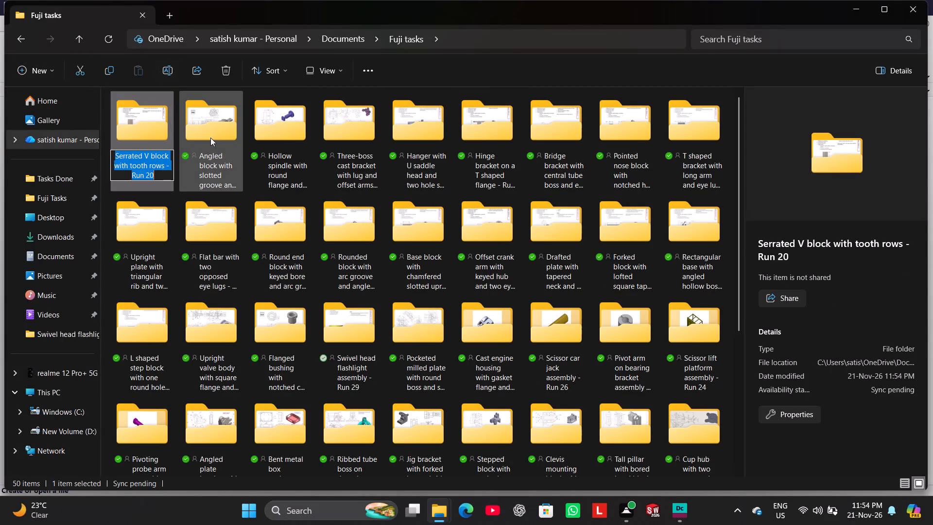
key("ctrl+c")
In Designcenter, start a new millimetre Model part and enter the file name "Serrated V block with tooth rows".
left_click(676, 500)
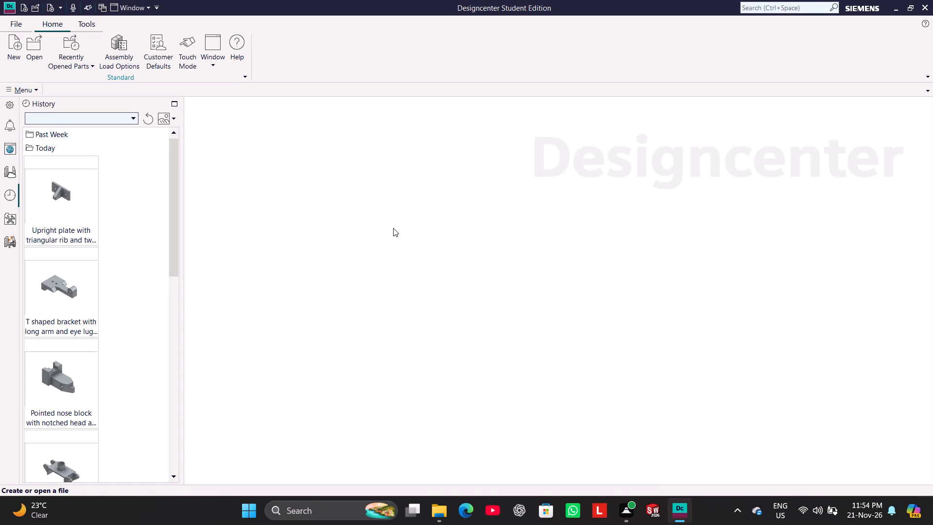
left_click(12, 43)
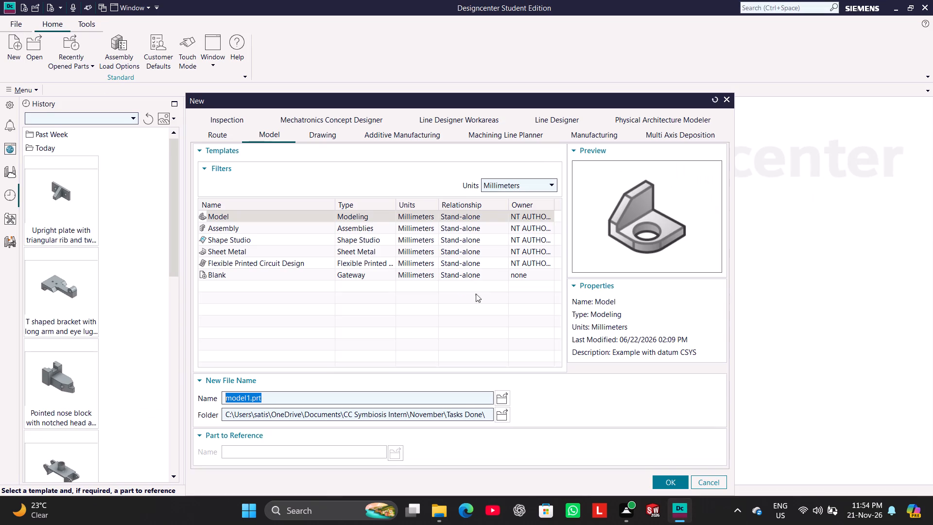
key("ctrl+v")
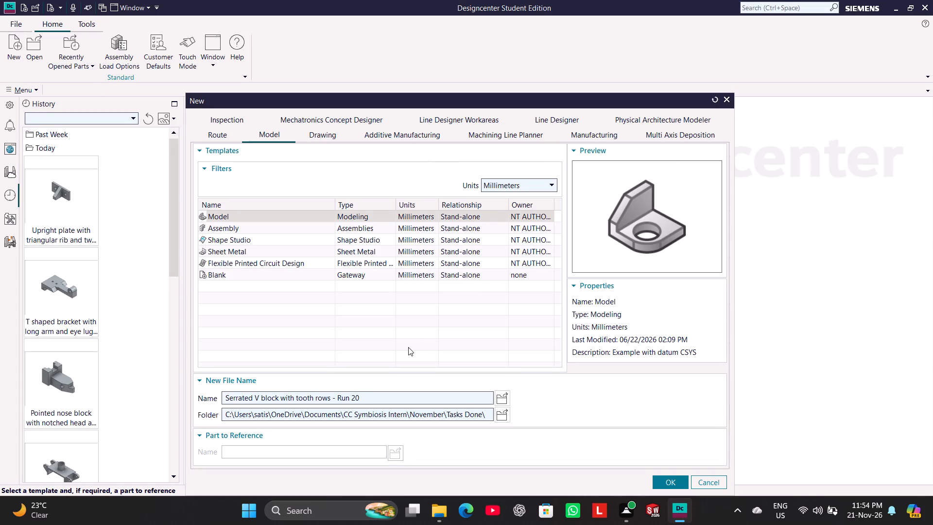
key("BackSpace")
key("BackSpace")
key("BackSpace")
key("BackSpace")
key("BackSpace")
key("BackSpace")
key("BackSpace")
key("BackSpace")
key("BackSpace")
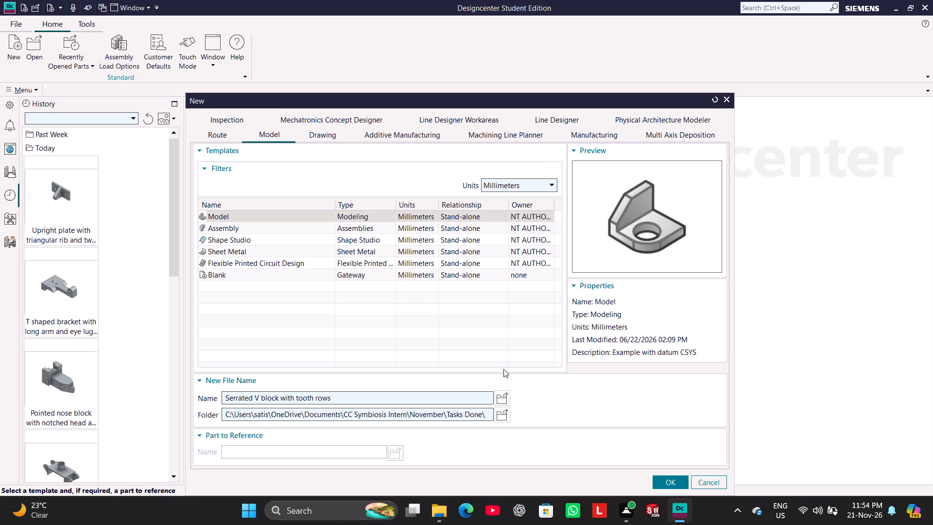
Copy the full new part name "Serrated V block with tooth rows".
left_click_drag(348, 399, 221, 390)
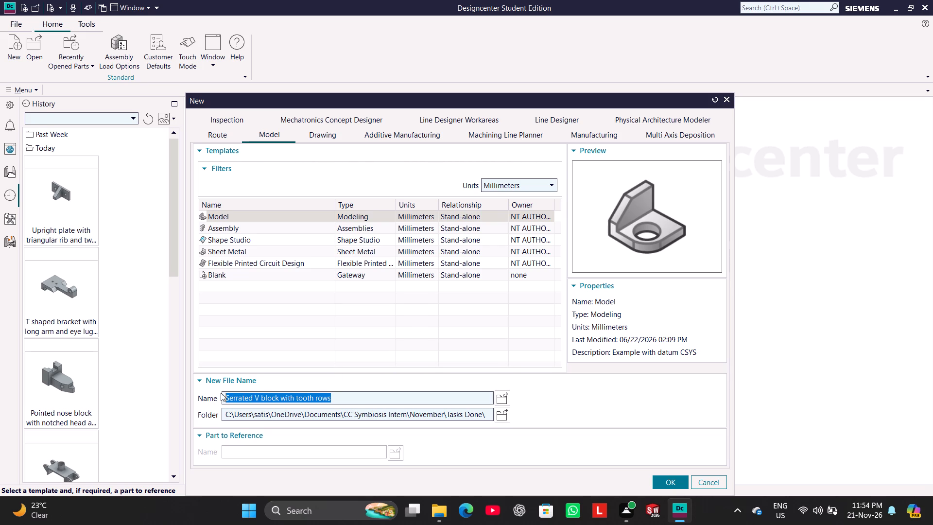
key("ctrl+c")
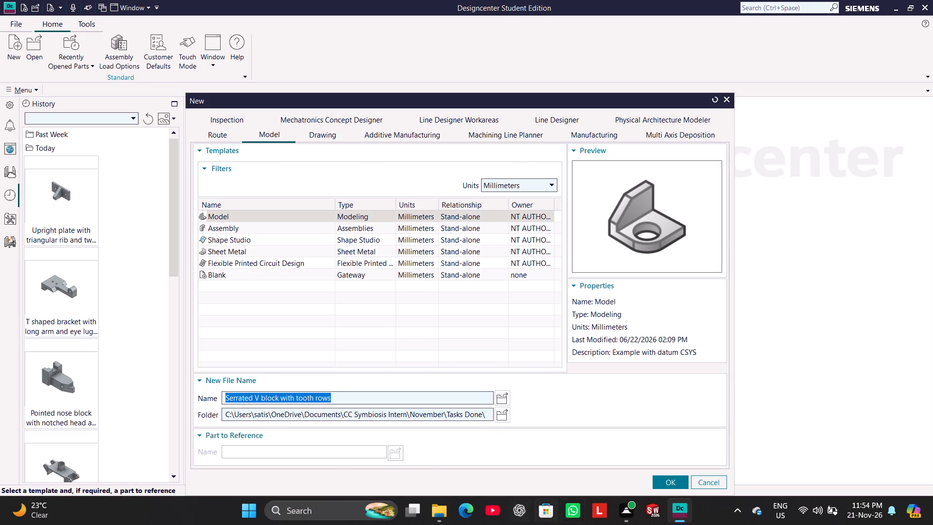
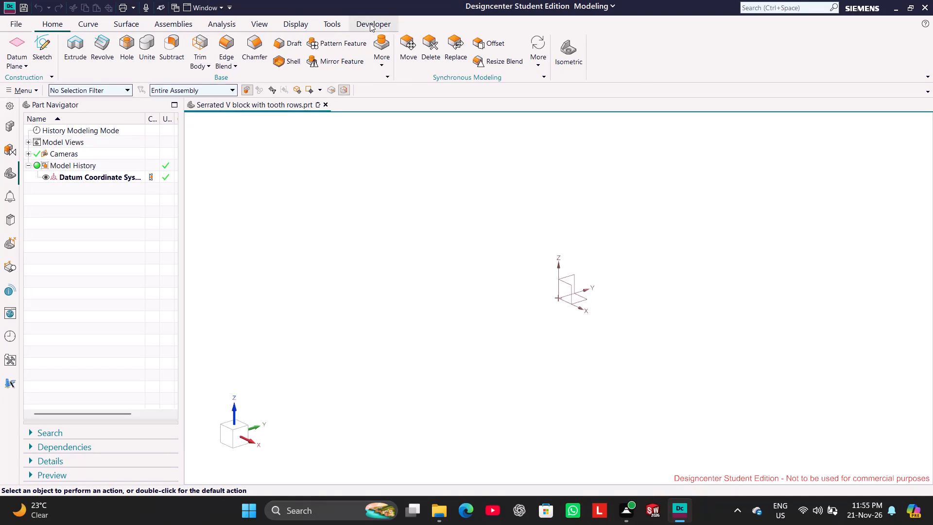
Start recording a C# journal named "Serrated V block with tooth rows" in the Tasks Done folder.
left_click(370, 23)
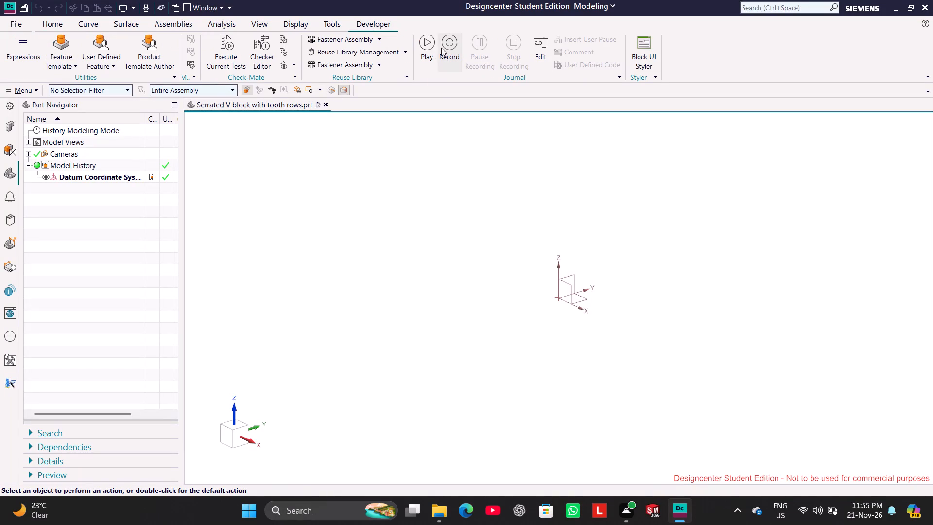
left_click(441, 48)
left_click(292, 311)
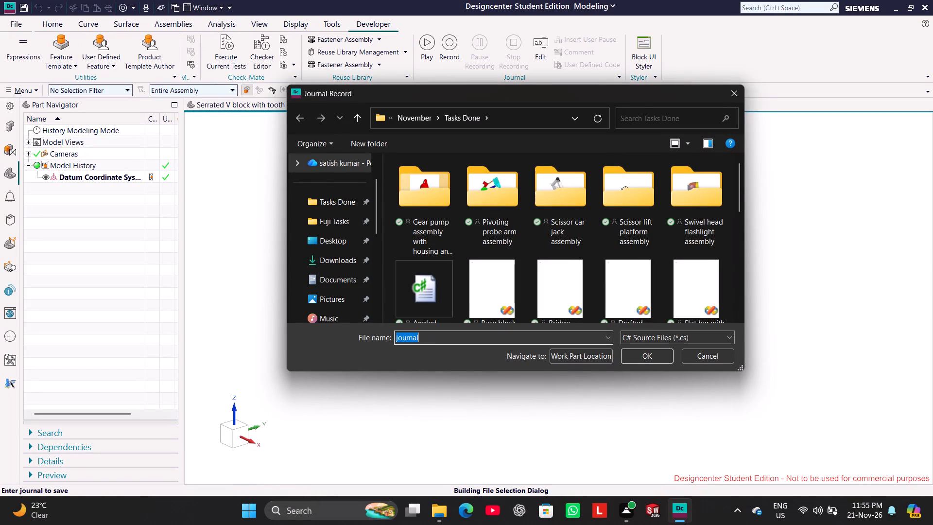
right_click(433, 341)
left_click(466, 228)
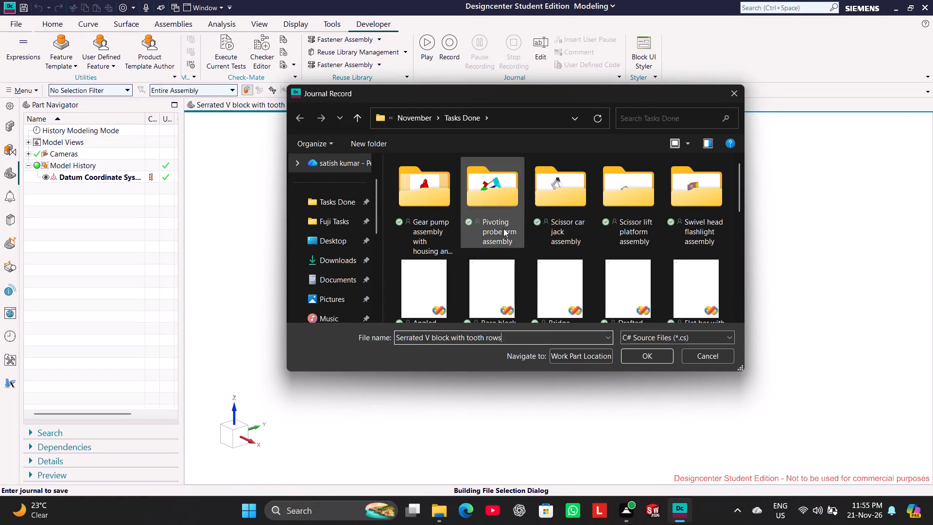
left_click(639, 360)
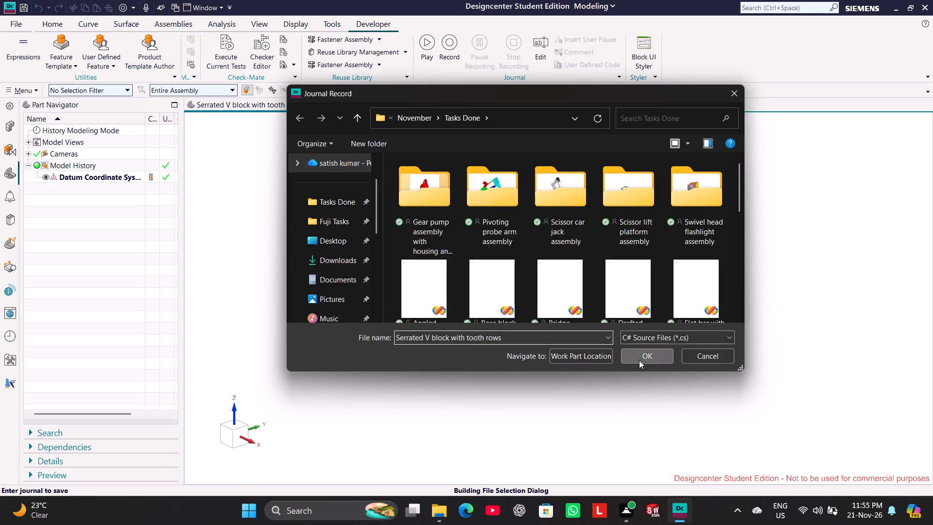
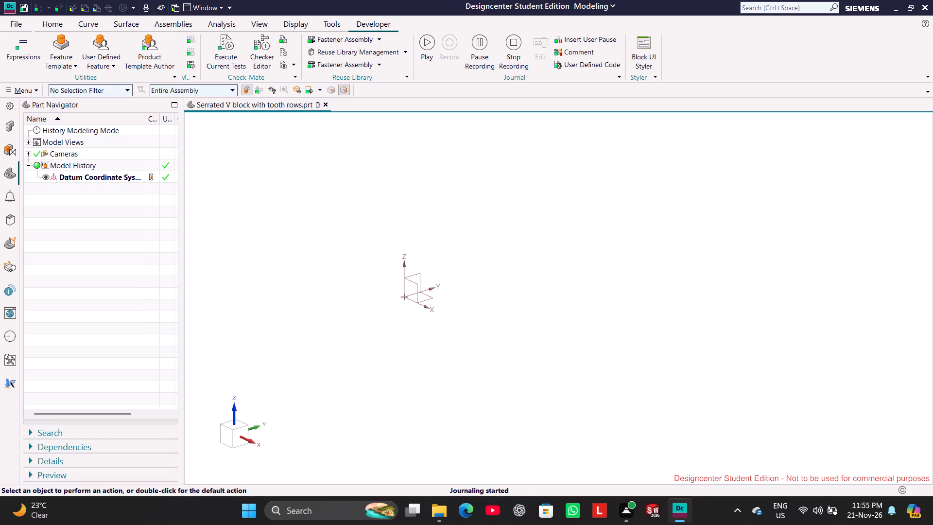
Create a new sketch on the Front principal plane.
left_click(55, 25)
left_click(50, 49)
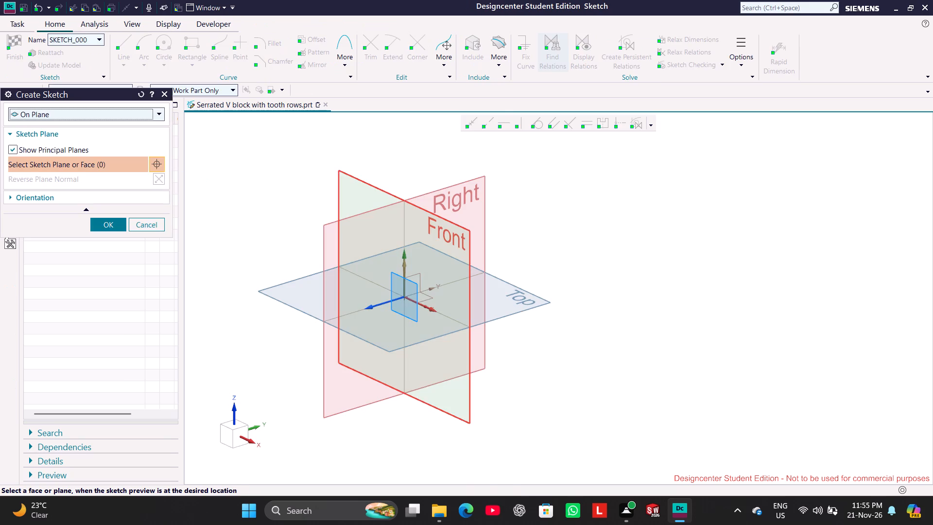
left_click(365, 180)
left_click(111, 225)
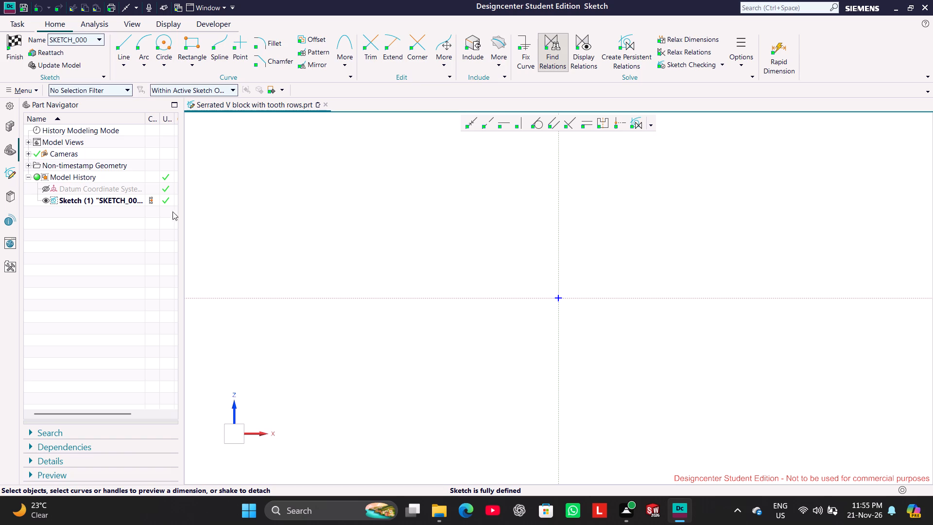
Draw the right upper half-profile: ledge on the horizontal axis starting at X 40 mm, 150 mm side, 20 mm top flat, slope to the vertical axis.
left_click(119, 40)
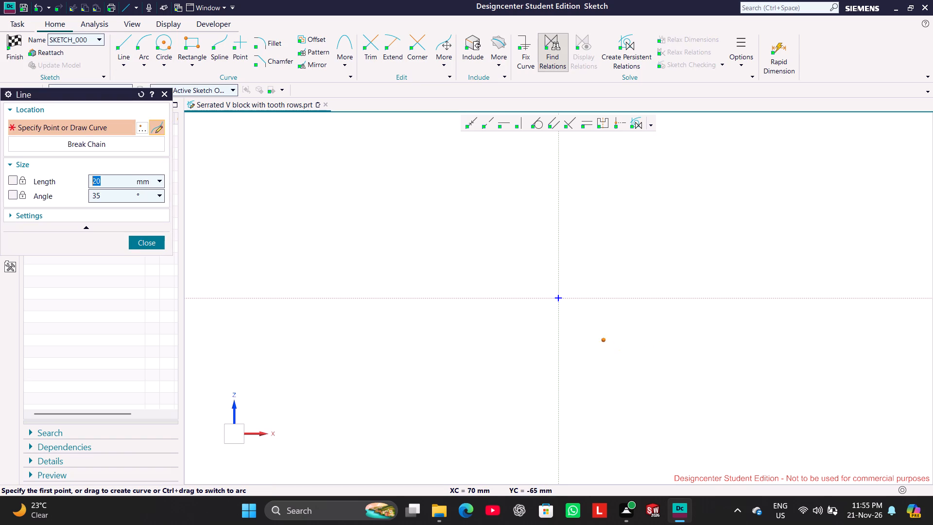
left_click(583, 300)
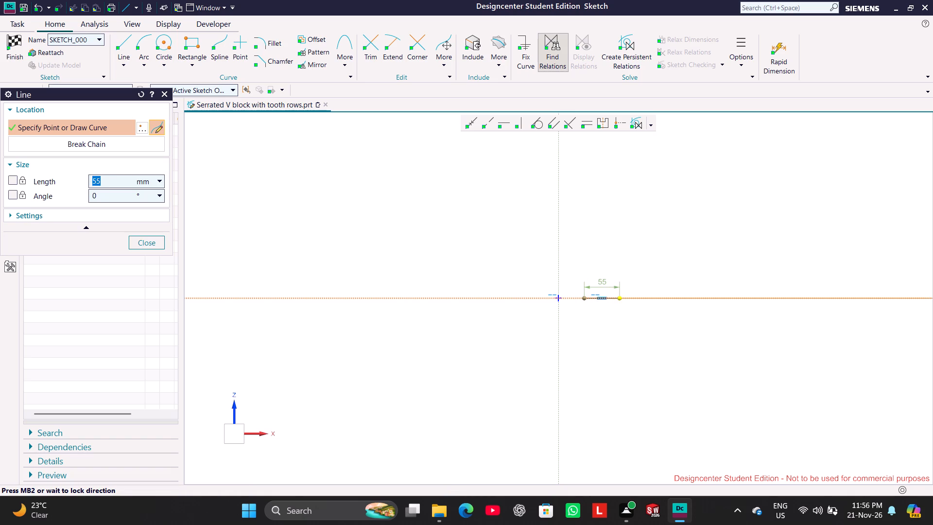
left_click(622, 299)
left_click(621, 201)
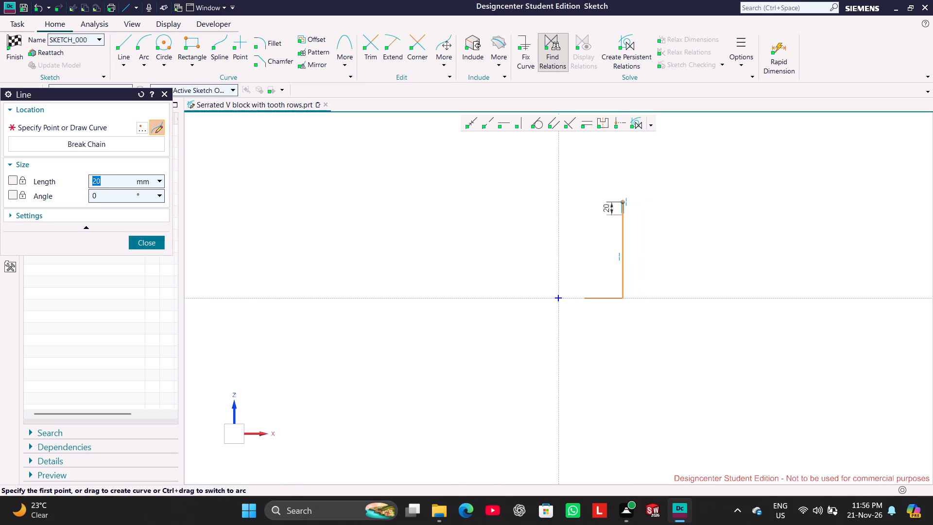
left_click(609, 206)
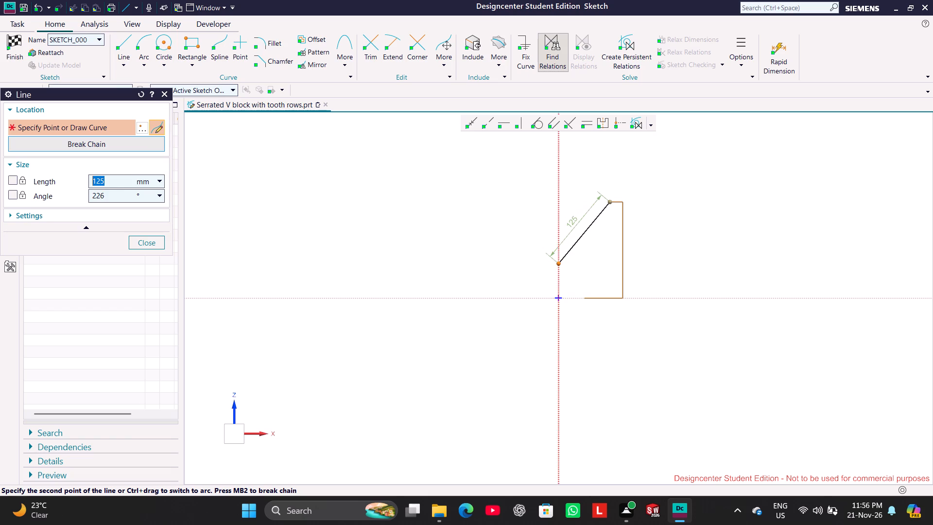
left_click(557, 256)
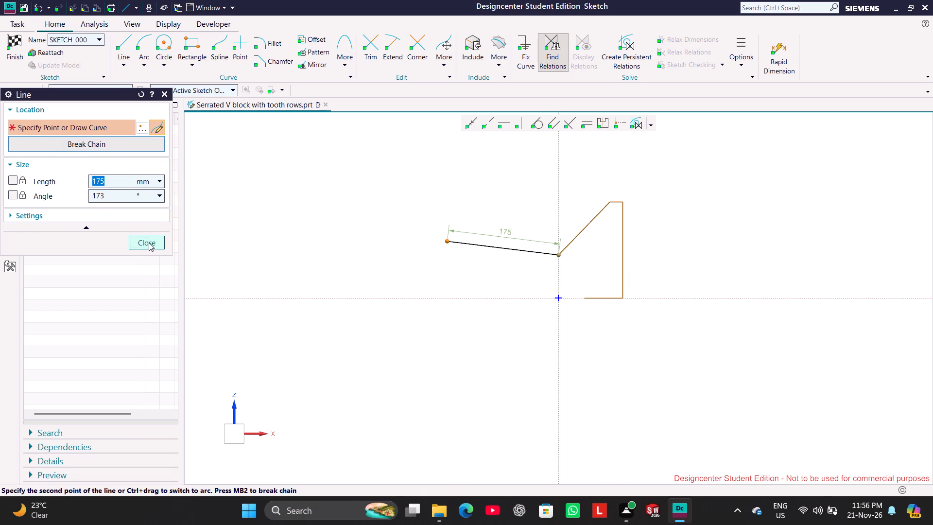
left_click(150, 244)
Draw the stem's right half below: a base about 45 mm long from the vertical axis and a side line up to the ledge's inner end.
left_click(125, 40)
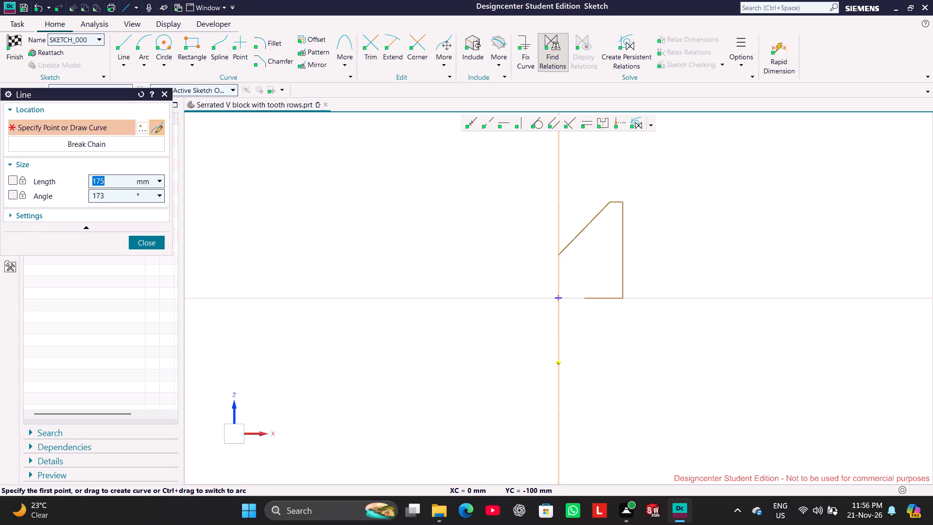
left_click(559, 365)
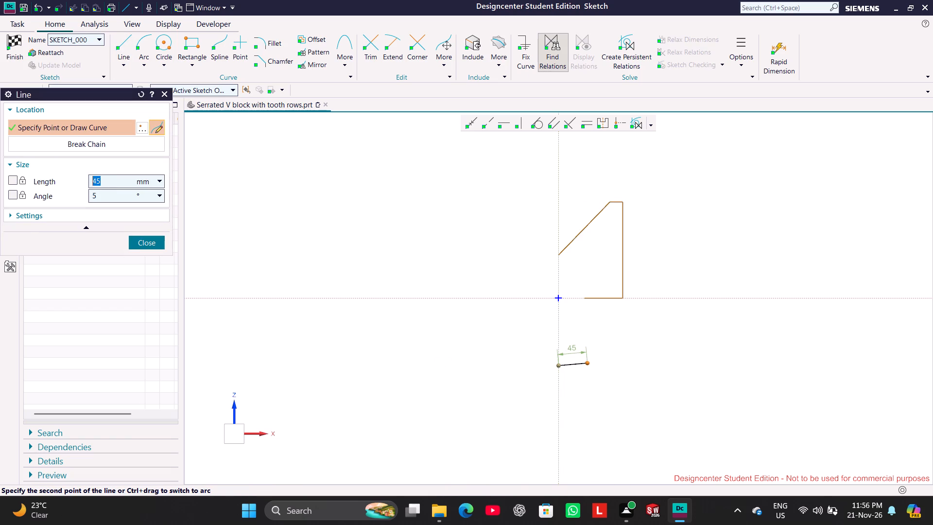
left_click(587, 365)
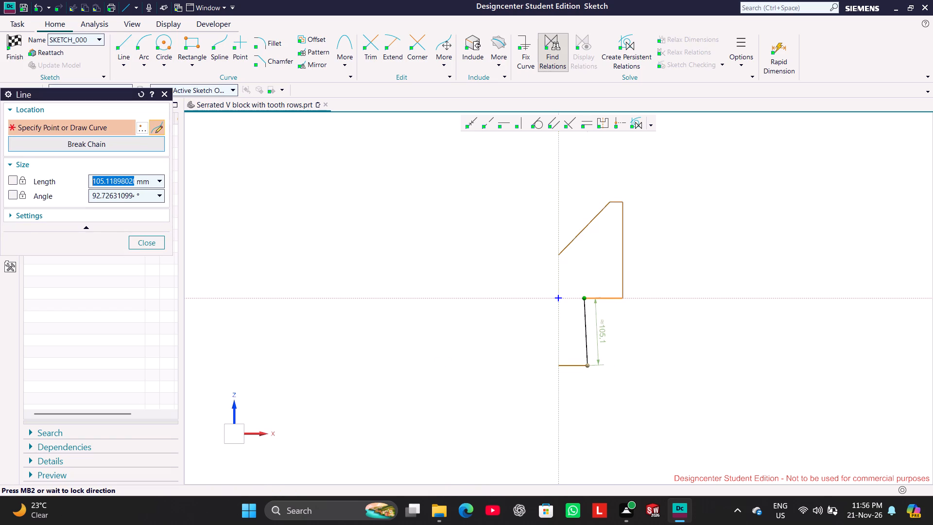
left_click(586, 297)
left_click(152, 241)
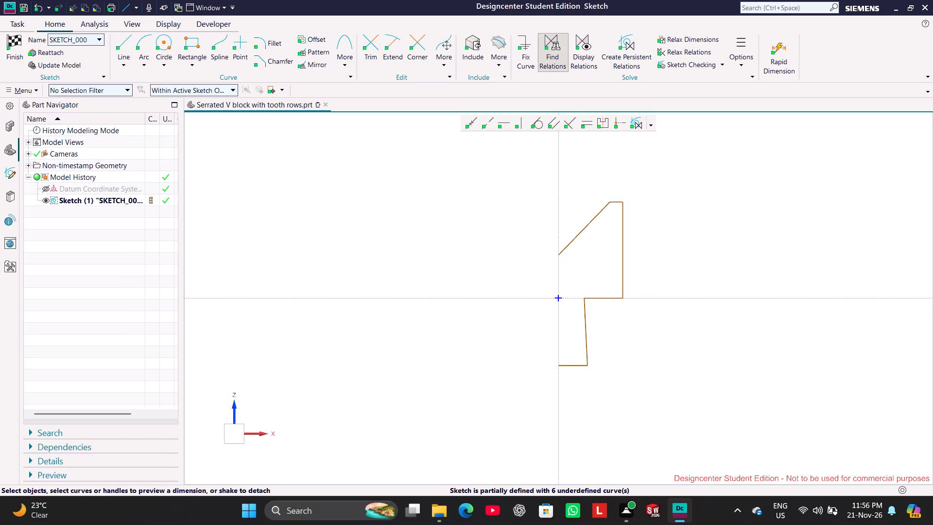
Make the slightly tilted side line of the stem vertical.
left_click(588, 333)
left_click(517, 125)
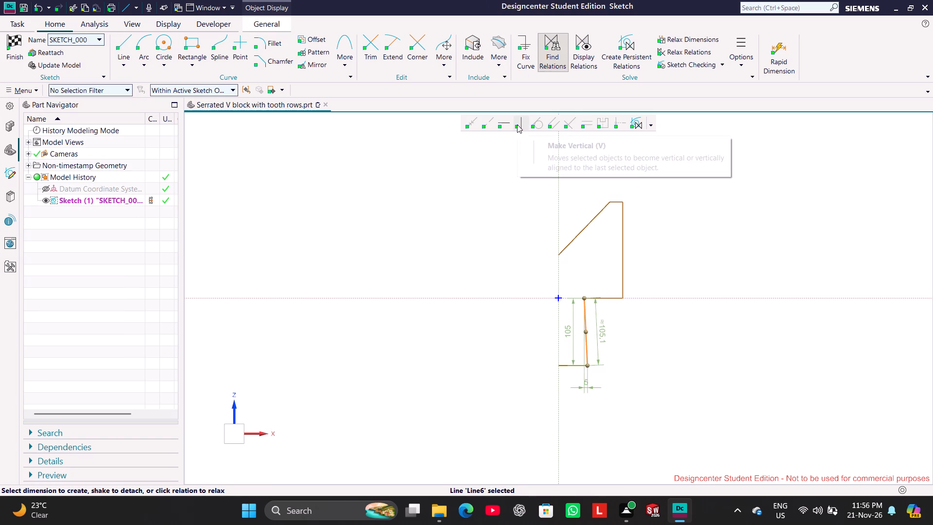
left_click(457, 232)
Mirror all six profile lines about the sketch's vertical axis to close the V block outline.
left_click(596, 224)
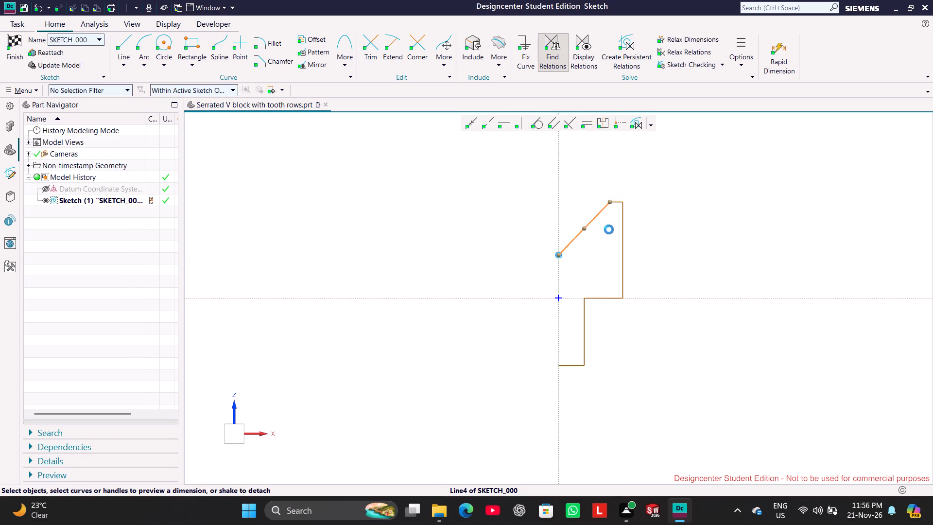
left_click(622, 240)
left_click(617, 204)
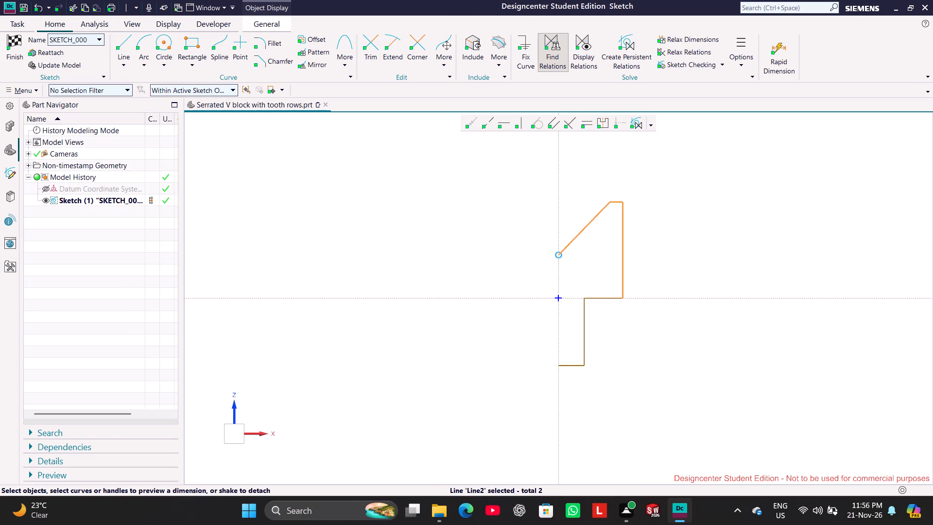
left_click(602, 299)
left_click(586, 317)
left_click(572, 366)
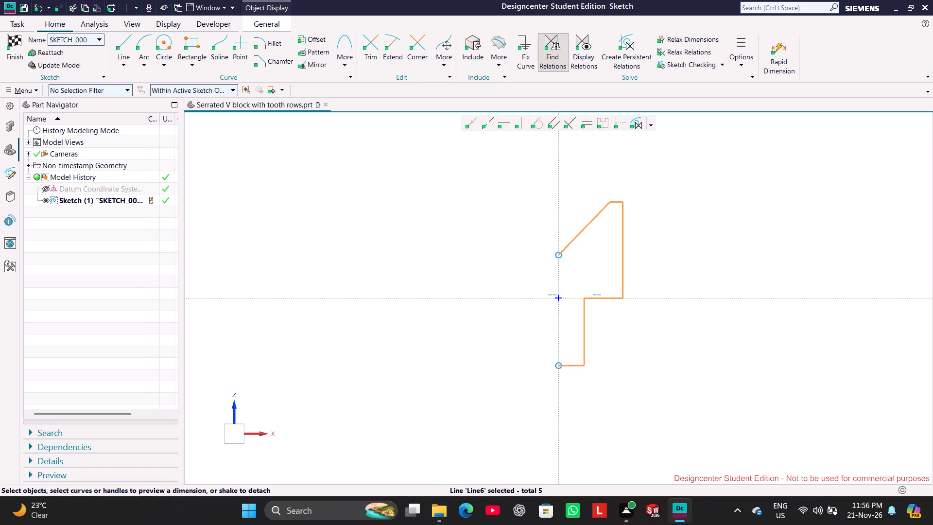
left_click(313, 70)
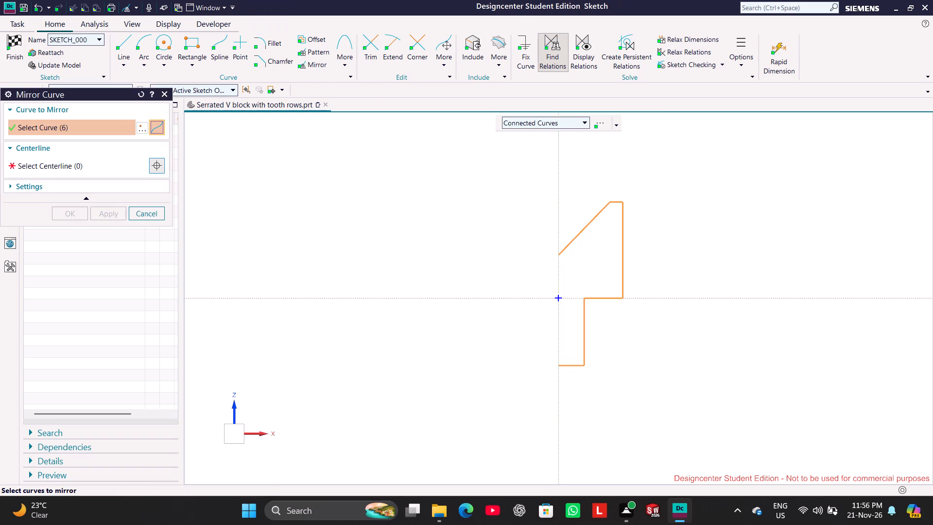
left_click(559, 313)
middle_click(388, 233)
left_click(555, 270)
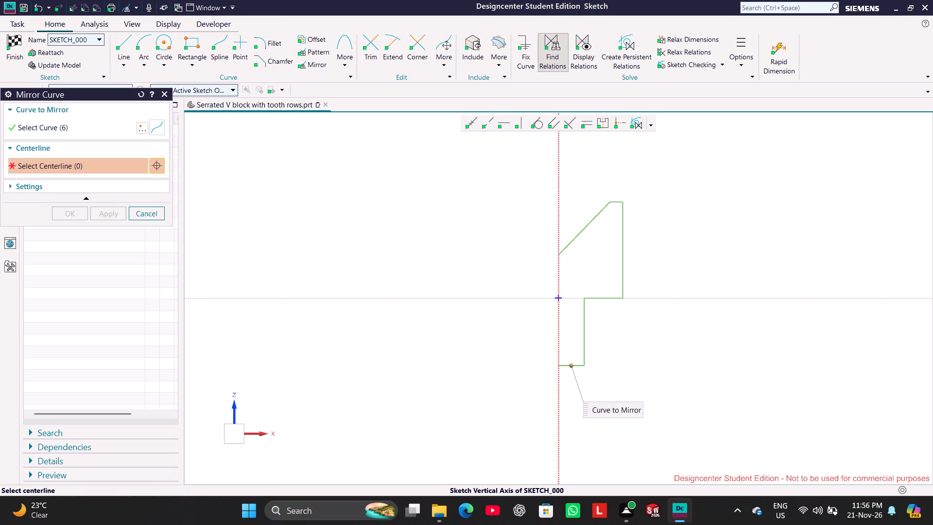
left_click(102, 215)
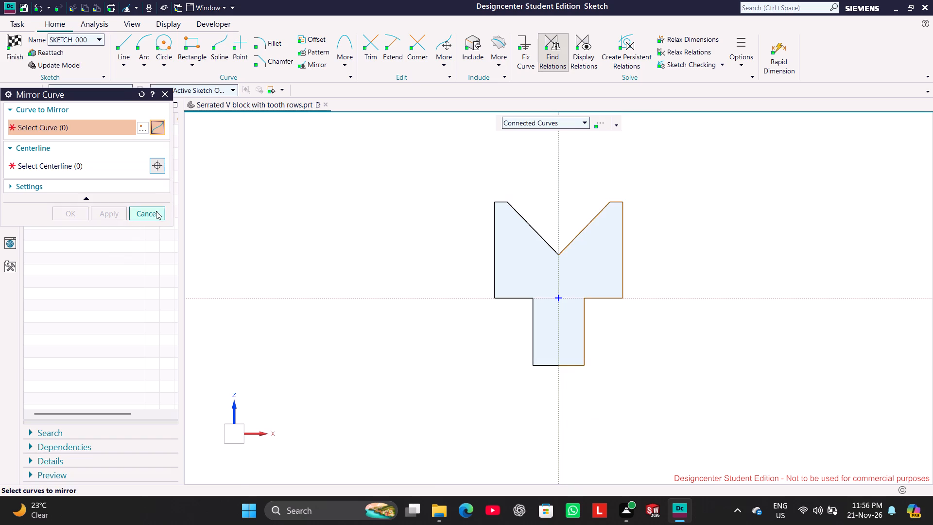
left_click(142, 210)
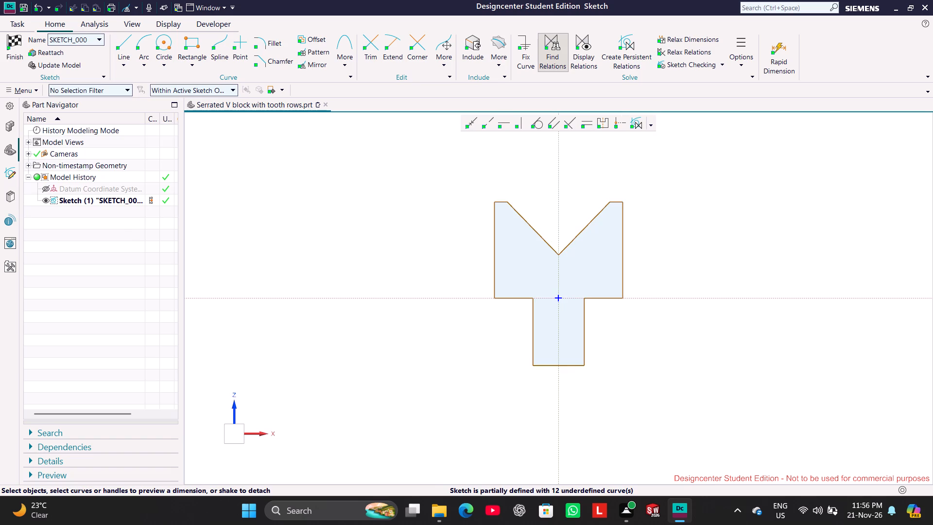
Dimension the block's right side height as 52 mm, scaling the entire sketch to it.
left_click(625, 264)
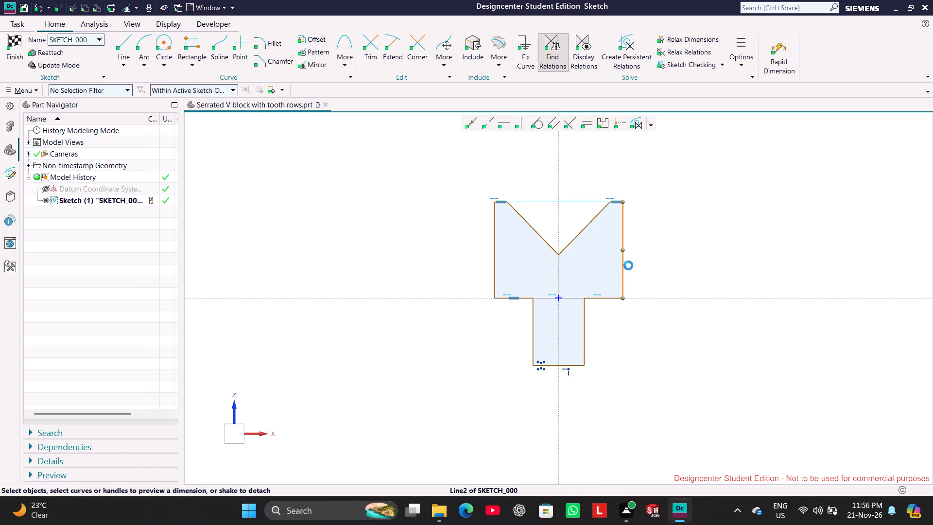
double_click(638, 251)
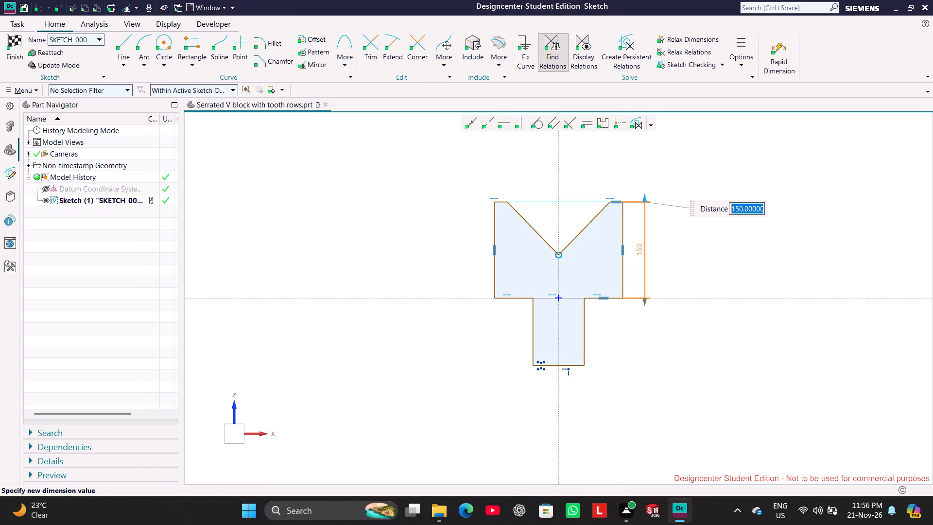
type("52")
key("Return")
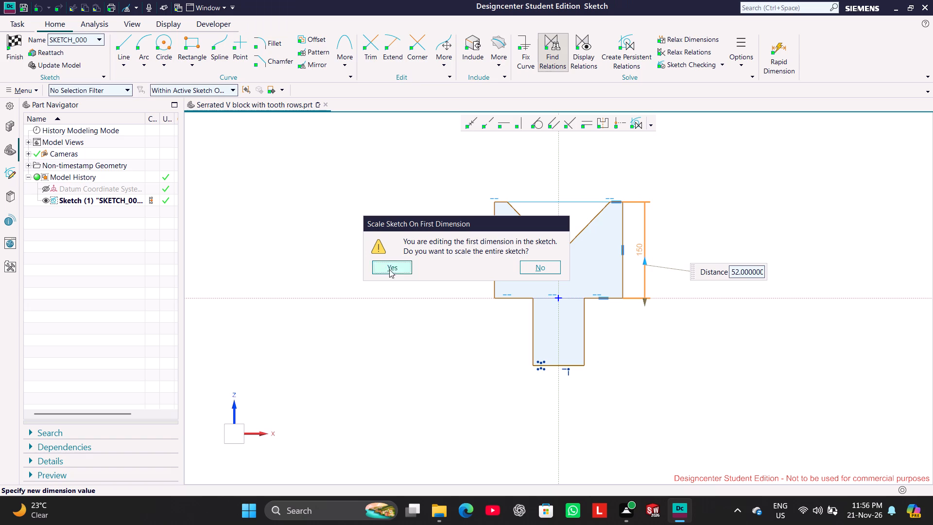
left_click(380, 267)
left_click(614, 231)
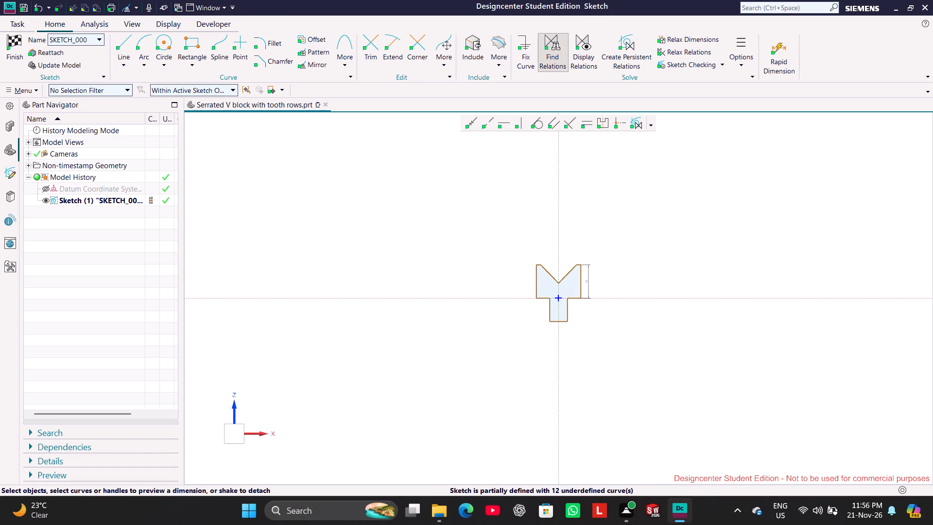
Dimension the stem's half-width at its base as 18/2 mm, keeping the formula as an expression.
scroll(583, 288, "up", 6)
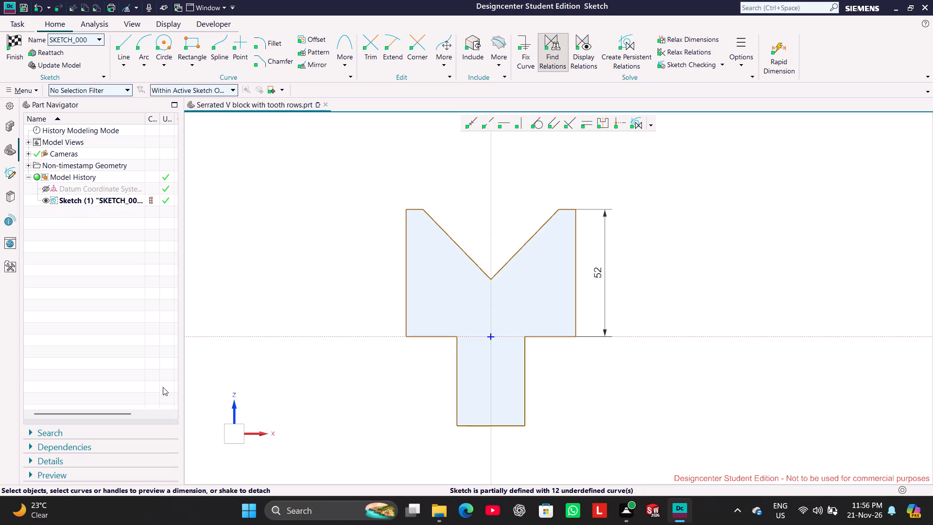
left_click(501, 426)
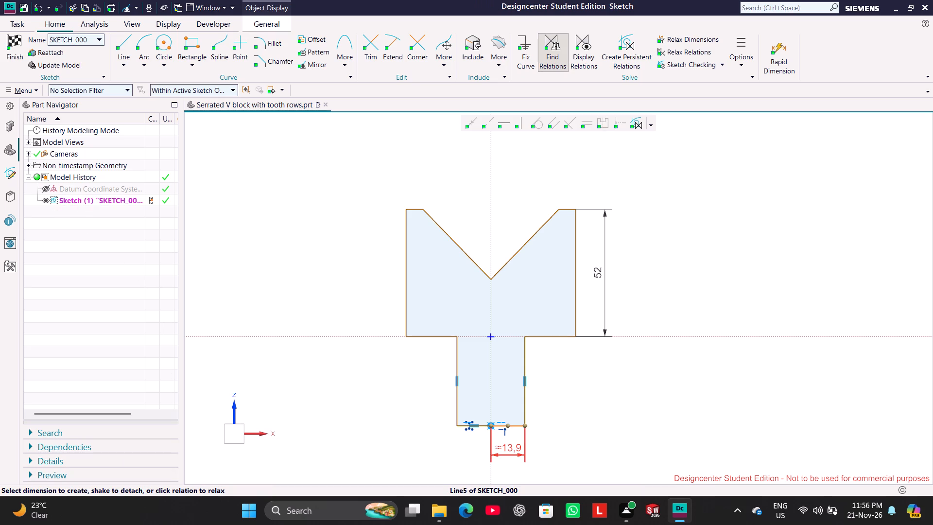
double_click(510, 451)
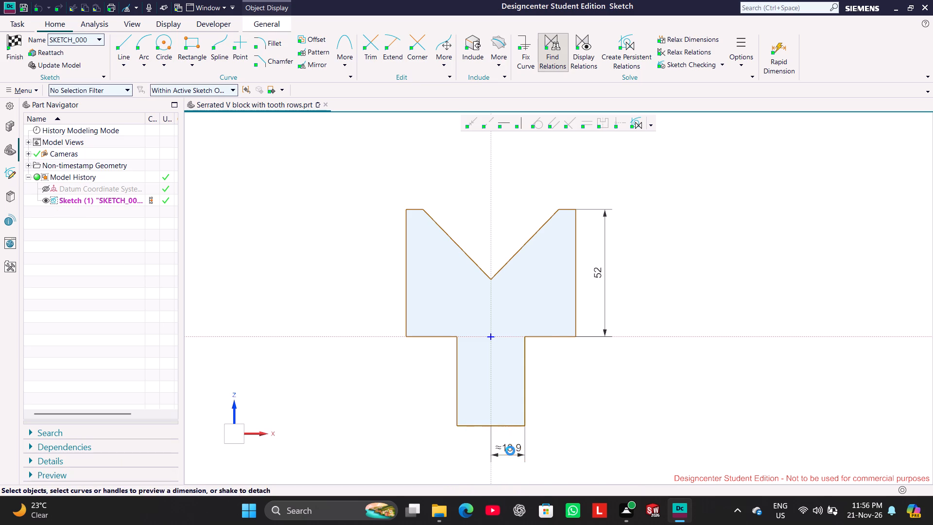
type("18/")
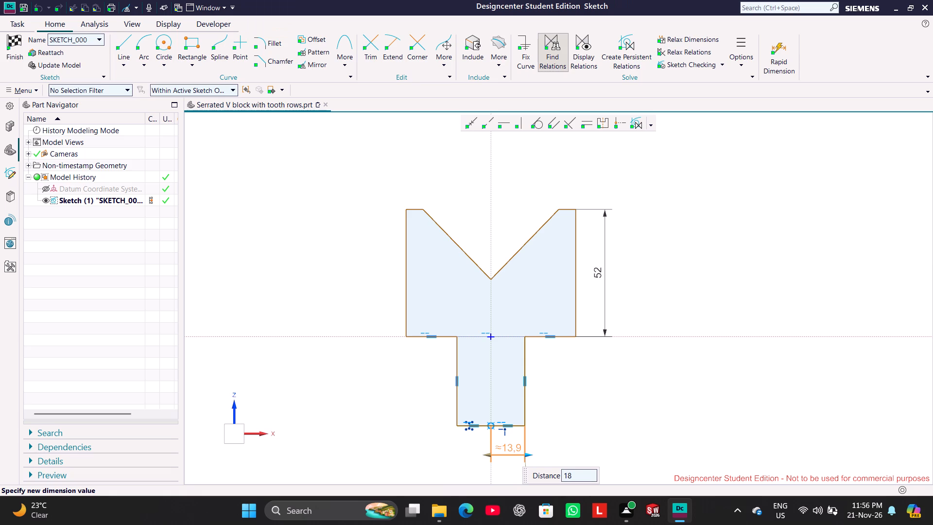
key("2")
key("Return")
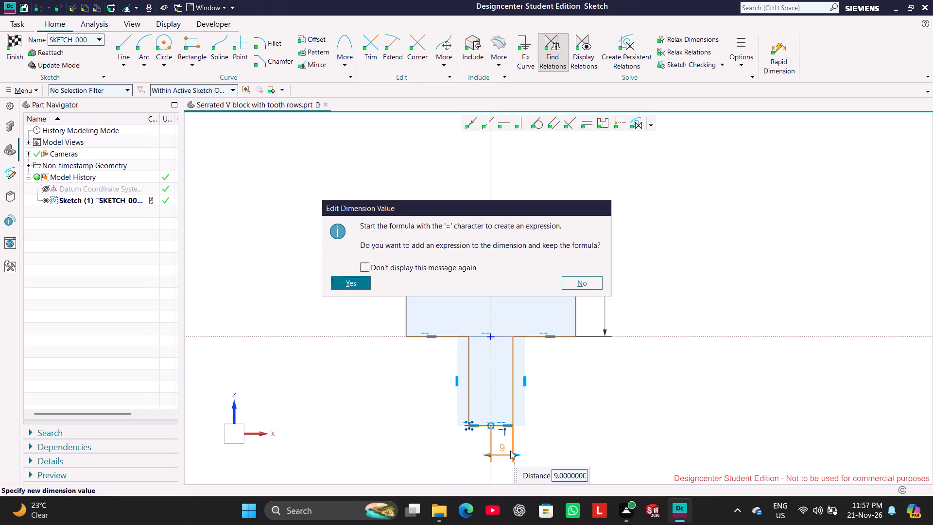
left_click(661, 419)
left_click(346, 281)
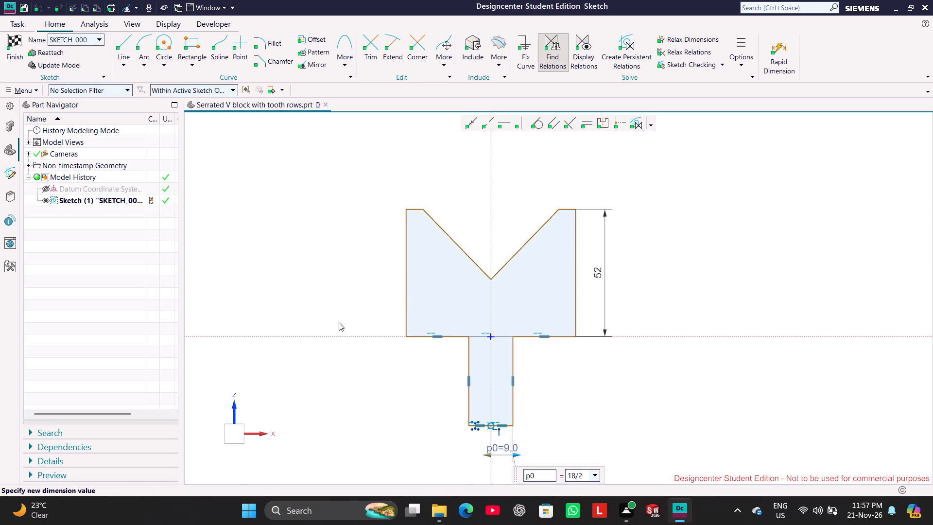
left_click(313, 266)
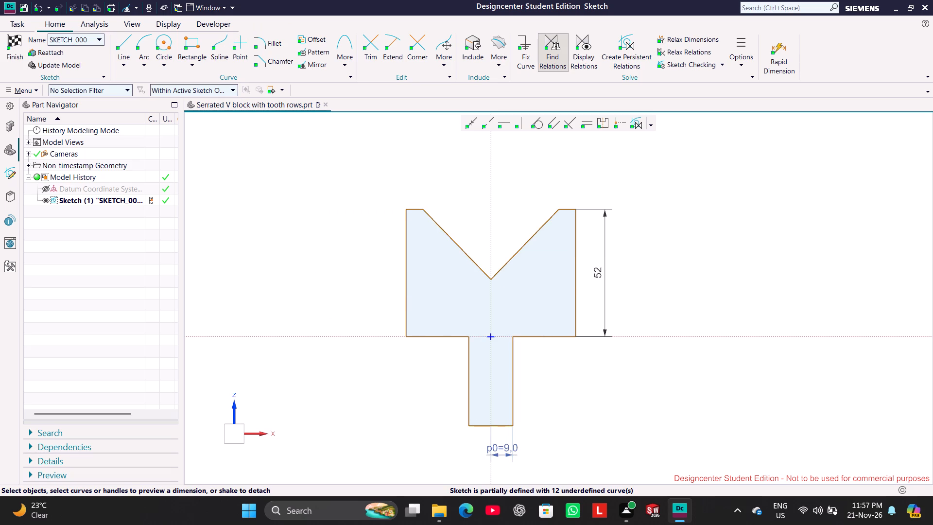
Dimension the stem's height as 23 mm.
left_click(516, 369)
double_click(534, 383)
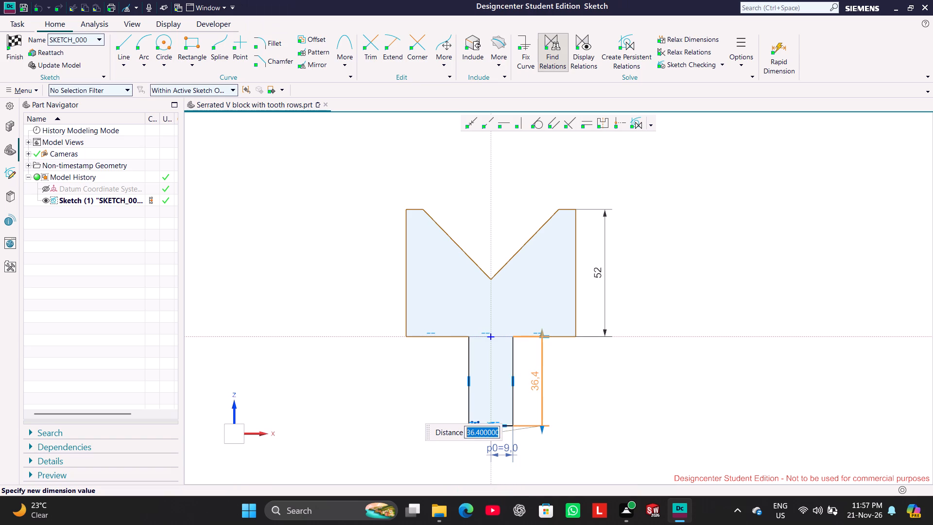
type("23")
key("Return")
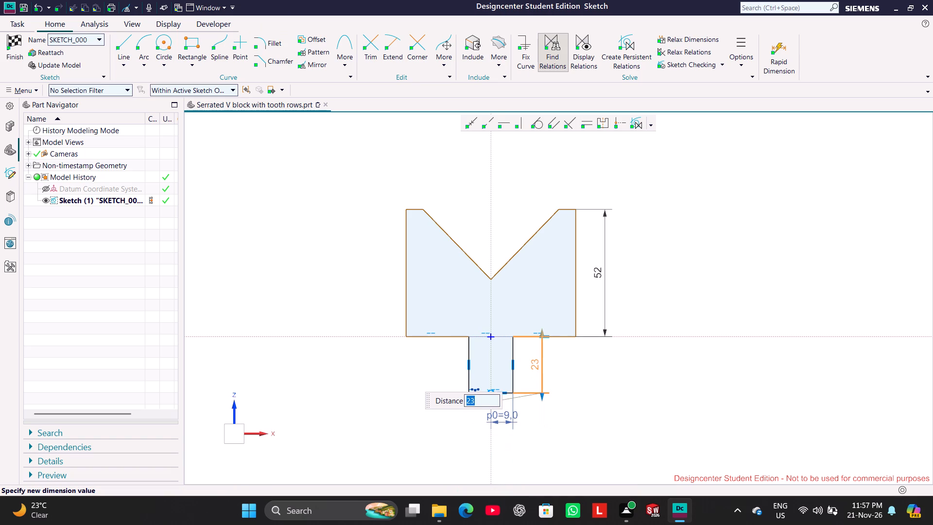
left_click(681, 282)
Dimension the width of the flat land at the top of the V block's right arm as 9 mm.
left_click(569, 207)
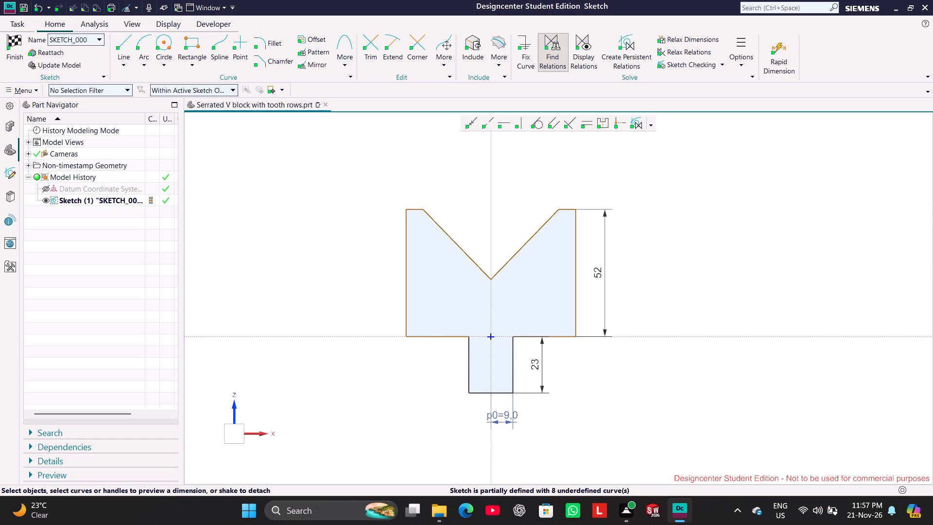
double_click(567, 186)
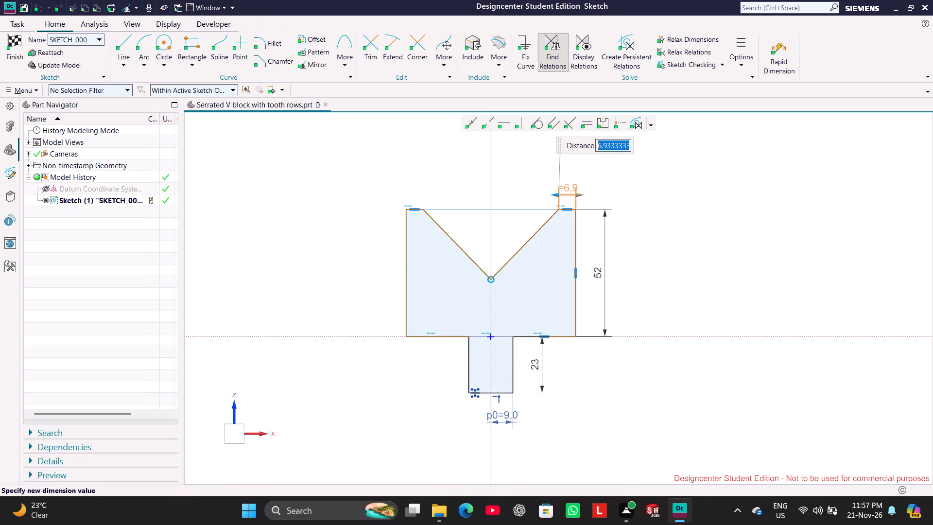
key("9")
key("Return")
left_click(670, 190)
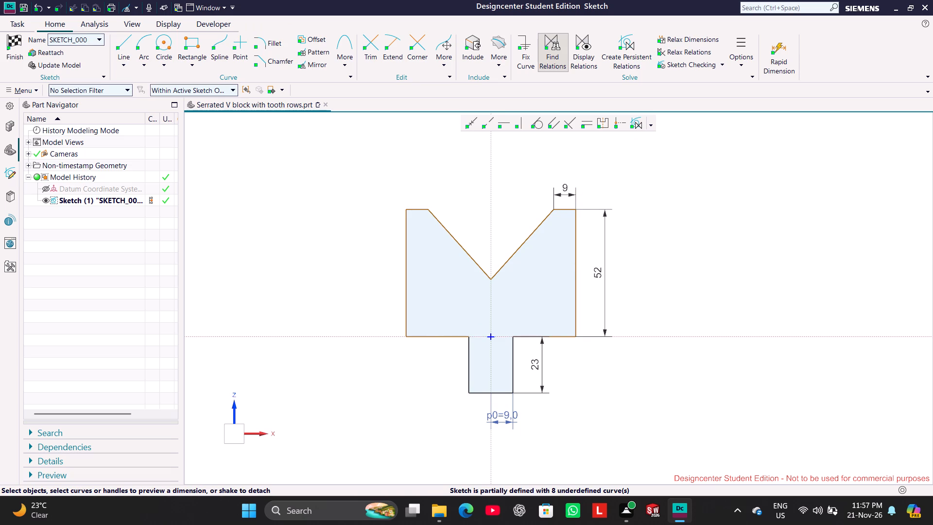
Dimension the angle between the block's left side and the left V flank as 30 degrees.
left_click(521, 242)
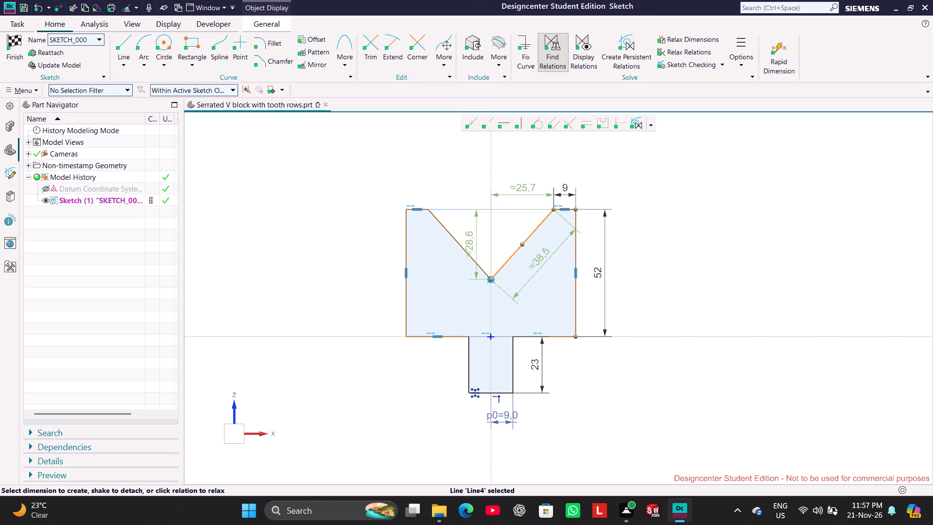
left_click(255, 161)
left_click(457, 244)
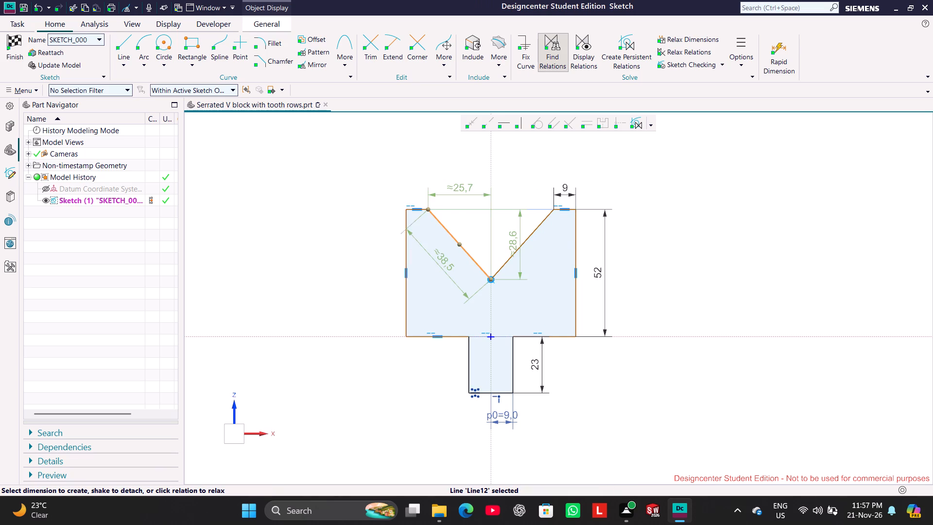
left_click(406, 258)
double_click(429, 254)
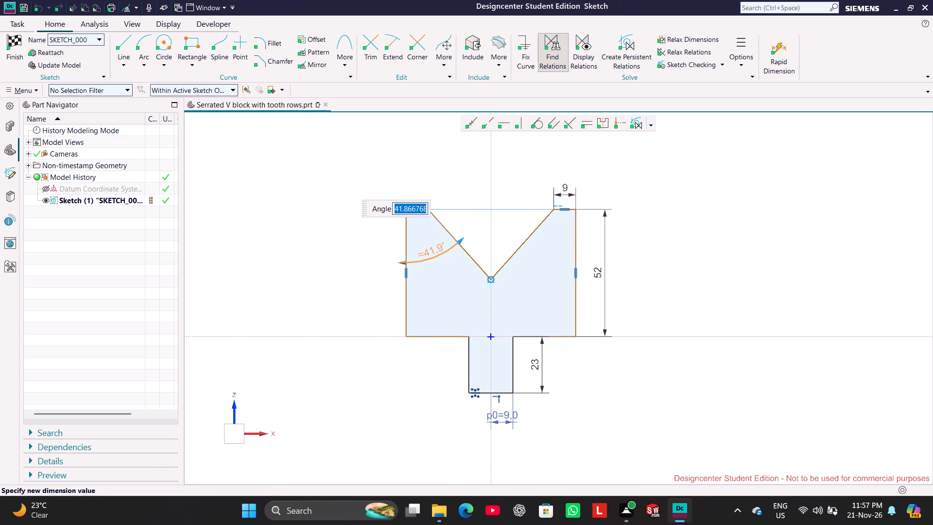
type("30")
key("Return")
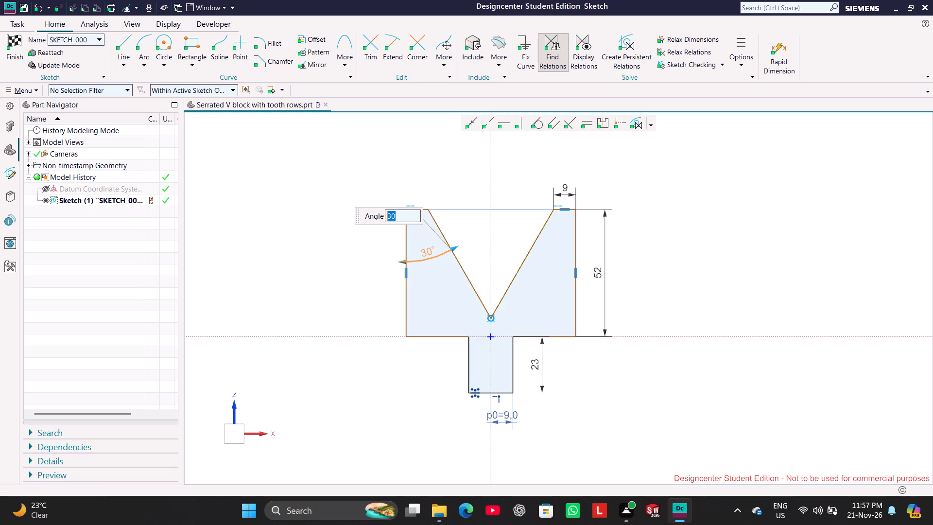
left_click(754, 257)
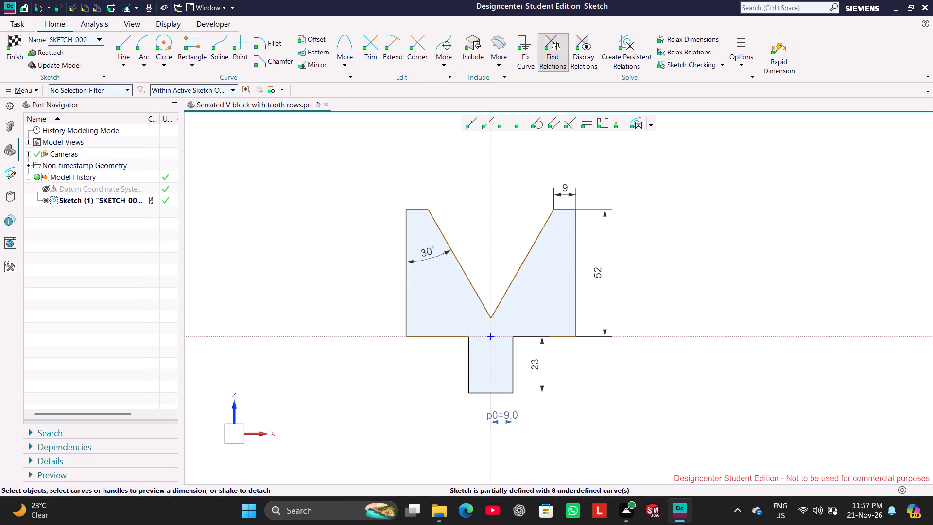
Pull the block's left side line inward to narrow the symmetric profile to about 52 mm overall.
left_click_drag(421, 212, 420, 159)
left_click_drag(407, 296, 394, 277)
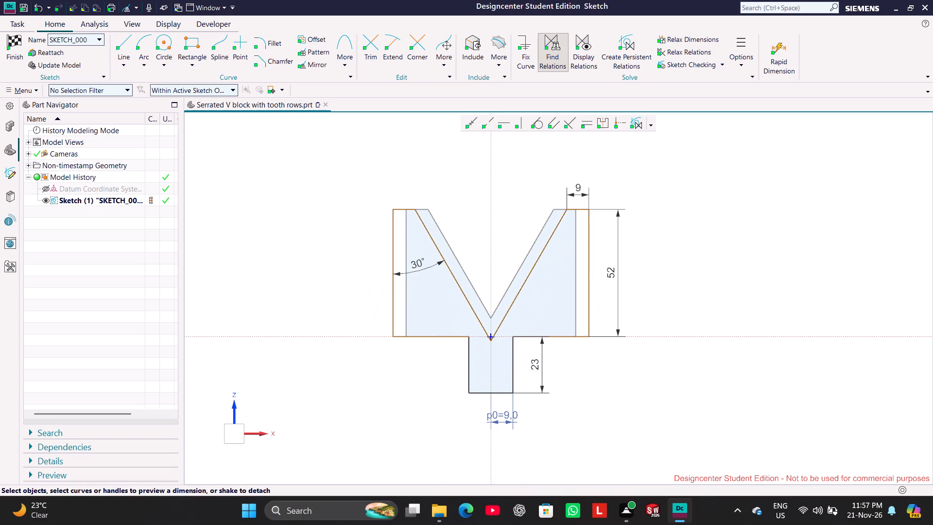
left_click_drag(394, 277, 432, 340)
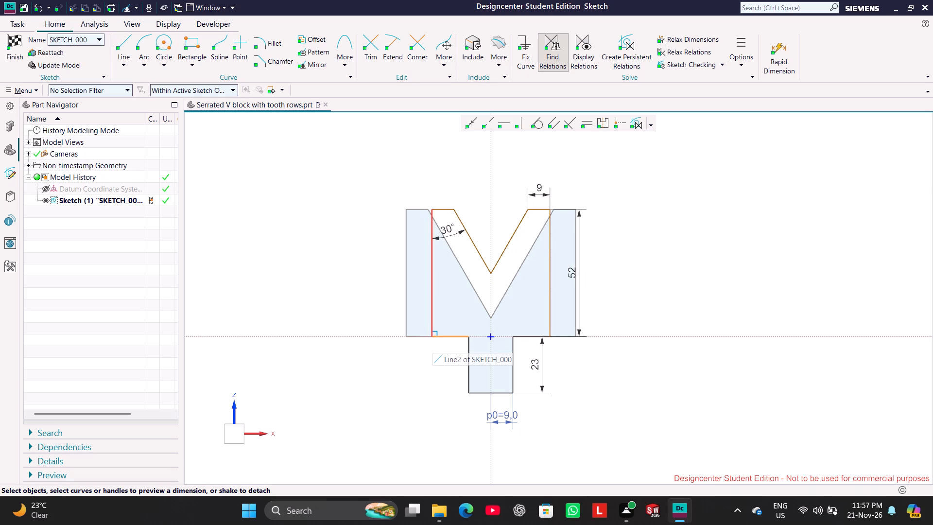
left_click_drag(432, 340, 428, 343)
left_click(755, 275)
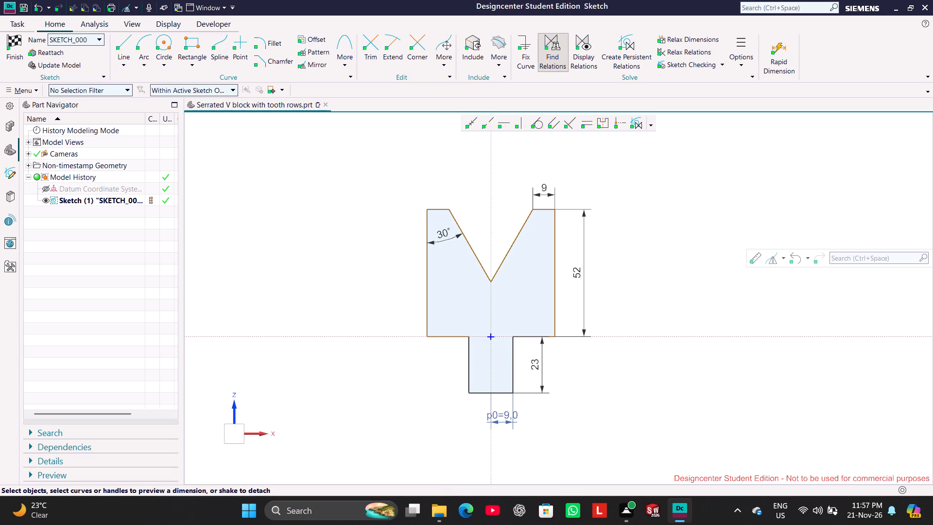
Dimension the overall width between the block's two outer vertical sides as 60 mm, placed above the profile.
left_click(557, 275)
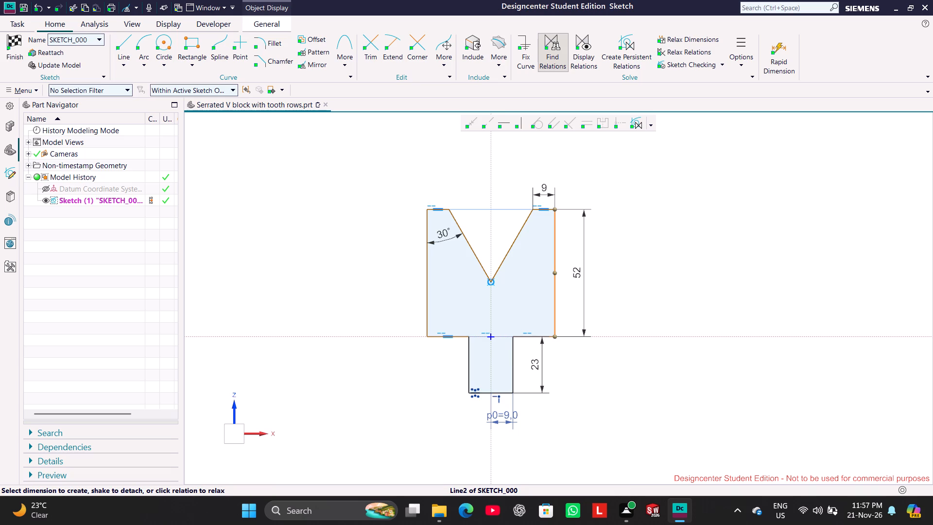
left_click(427, 282)
left_click_drag(503, 290, 489, 203)
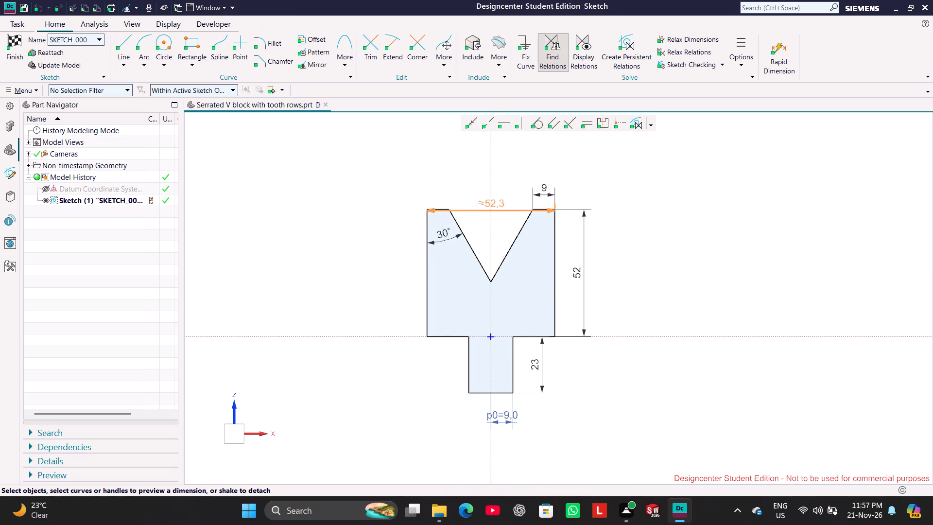
left_click_drag(489, 203, 486, 173)
double_click(500, 172)
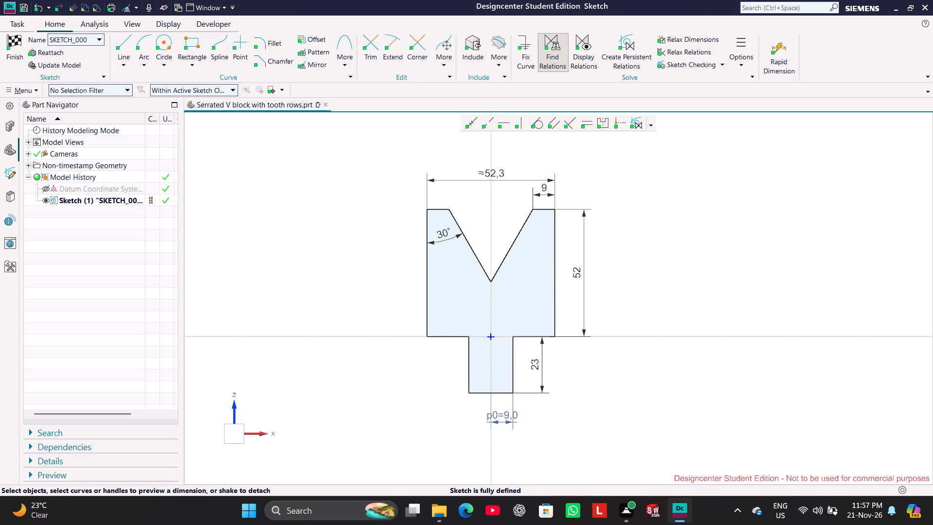
double_click(496, 172)
type("60")
key("Return")
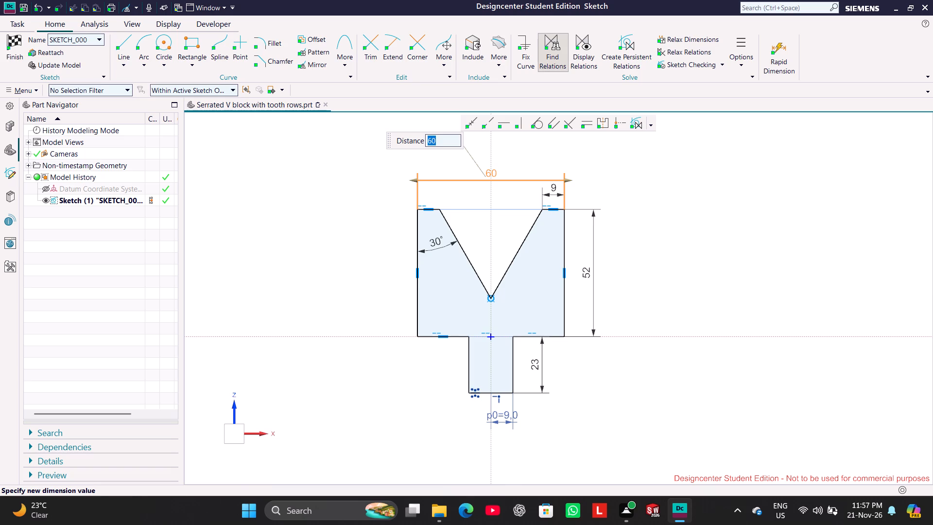
left_click(728, 262)
Delete the stem's half-width dimension p0.
right_click(500, 420)
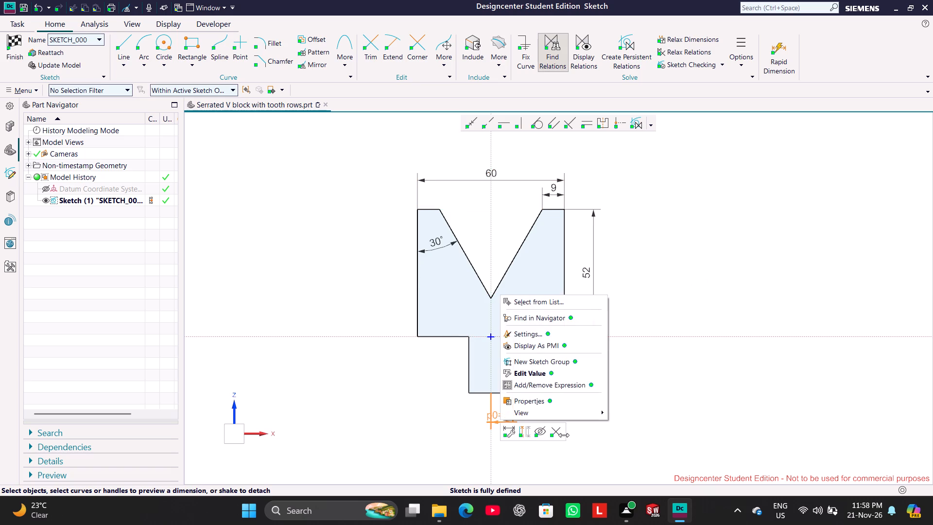
left_click(563, 435)
right_click(505, 411)
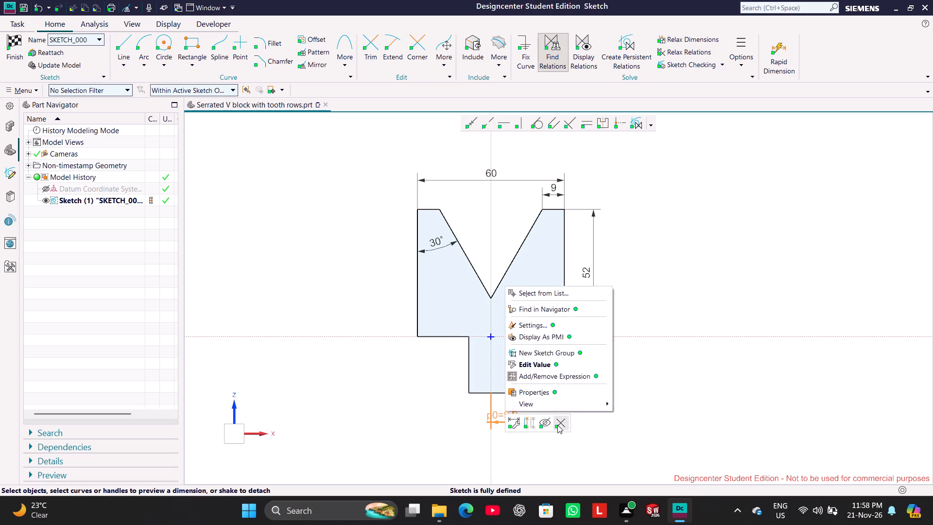
left_click(562, 424)
Dimension the stem's full width between its two vertical sides, placed below the stem, and finish the sketch.
left_click(513, 365)
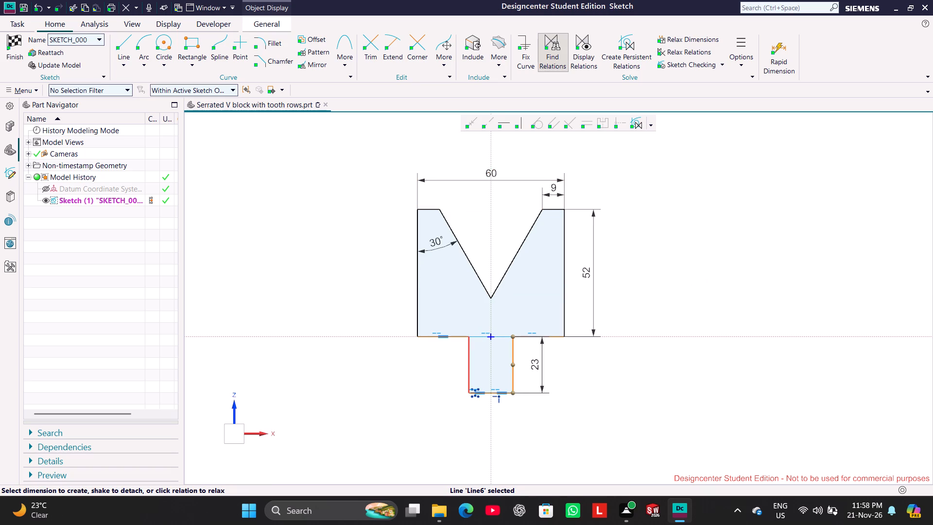
left_click(470, 353)
left_click_drag(489, 358, 490, 417)
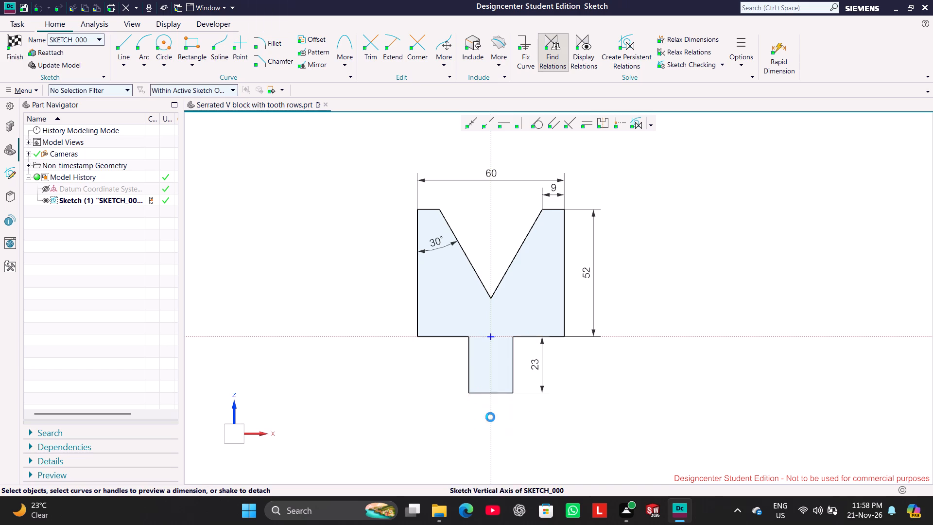
left_click(674, 383)
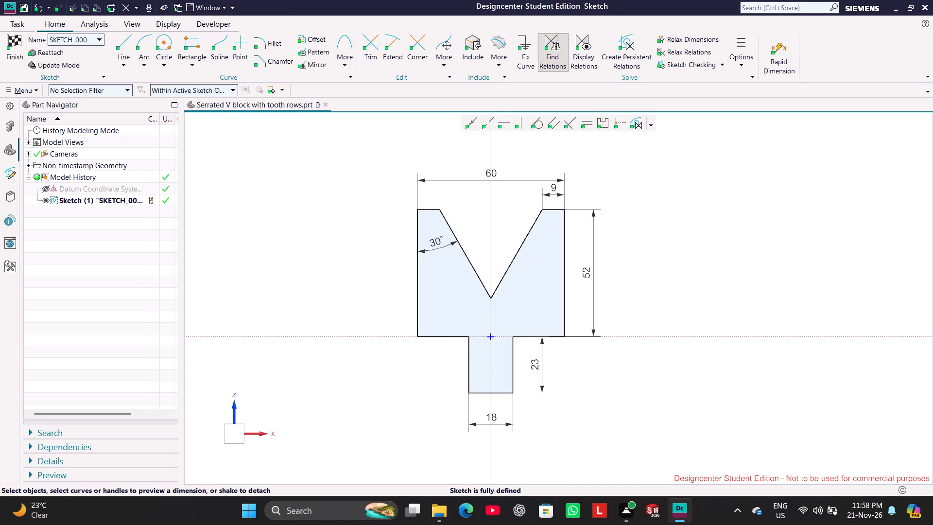
left_click(11, 52)
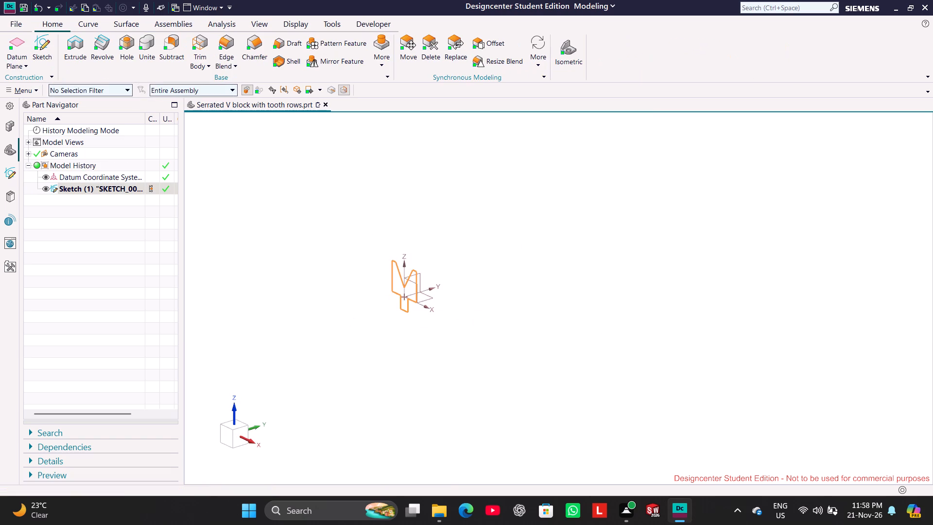
Extrude the V block sketch as a solid with a start distance of 135 mm and an end distance of 0 mm.
right_click(119, 187)
left_click(155, 175)
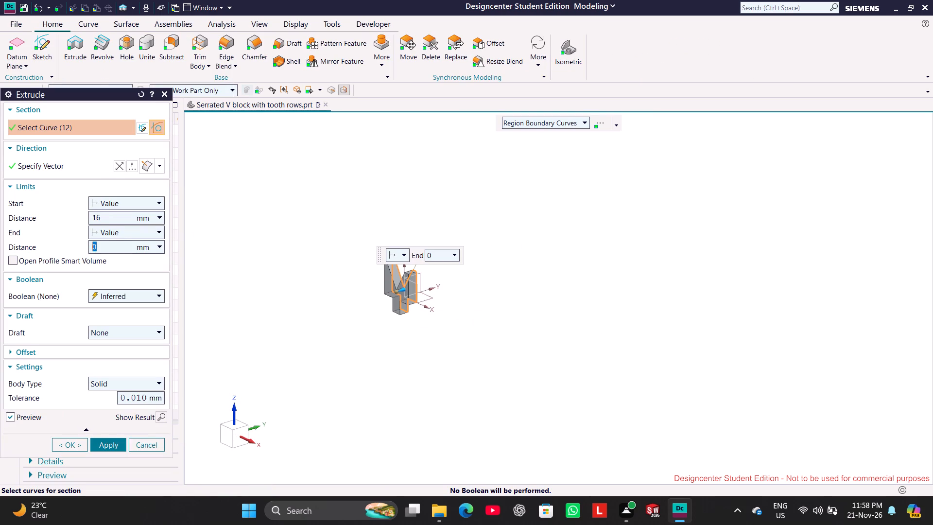
left_click(107, 211)
double_click(108, 220)
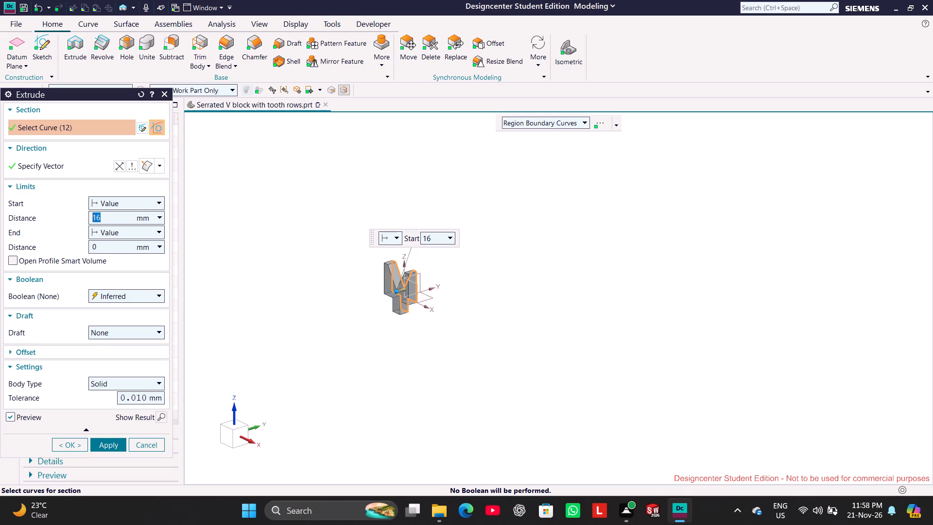
type("135")
key("Return")
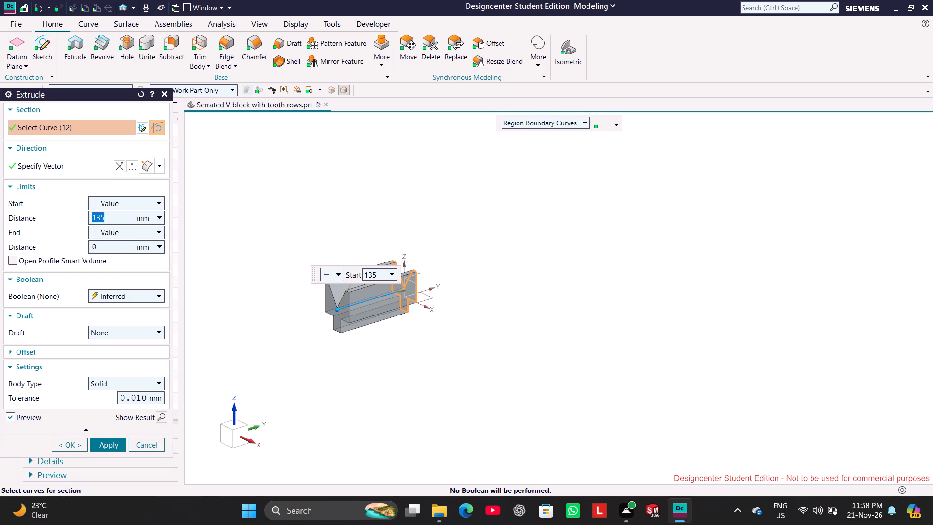
left_click(106, 444)
left_click(154, 449)
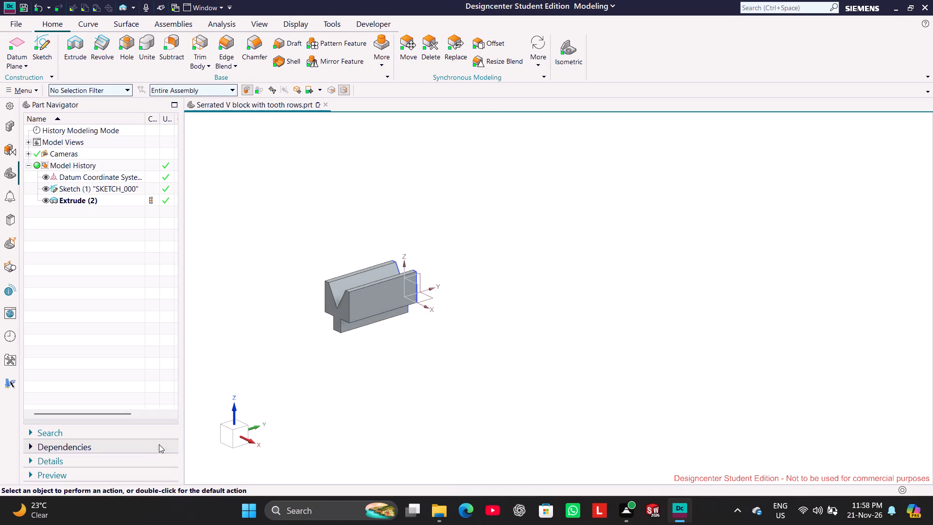
Hide the profile sketch and the datum coordinate system, and show the block in isometric view.
left_click(49, 190)
left_click(45, 178)
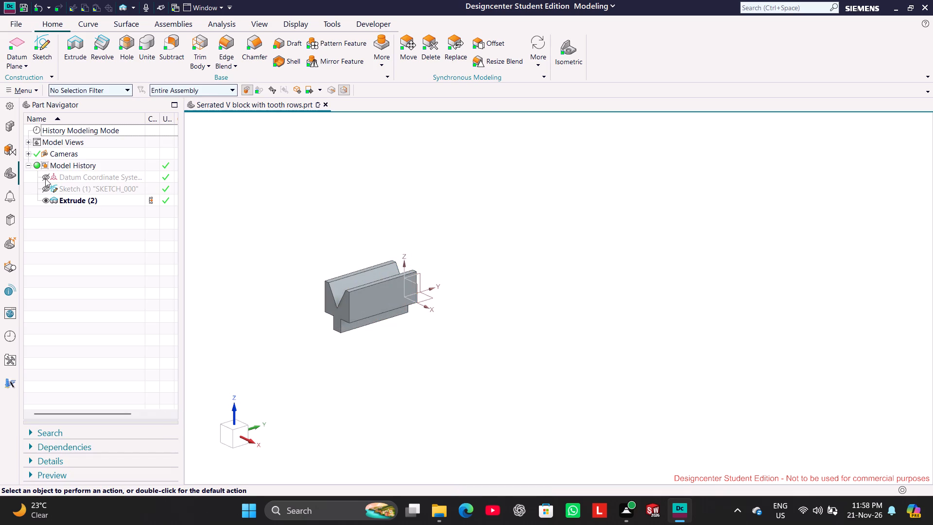
left_click(559, 51)
scroll(355, 252, "down", 1)
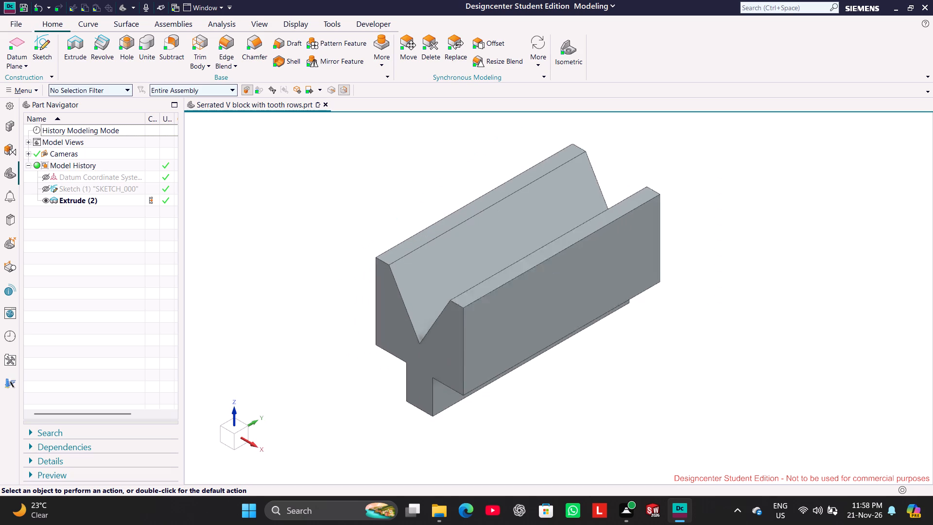
scroll(355, 252, "down", 1)
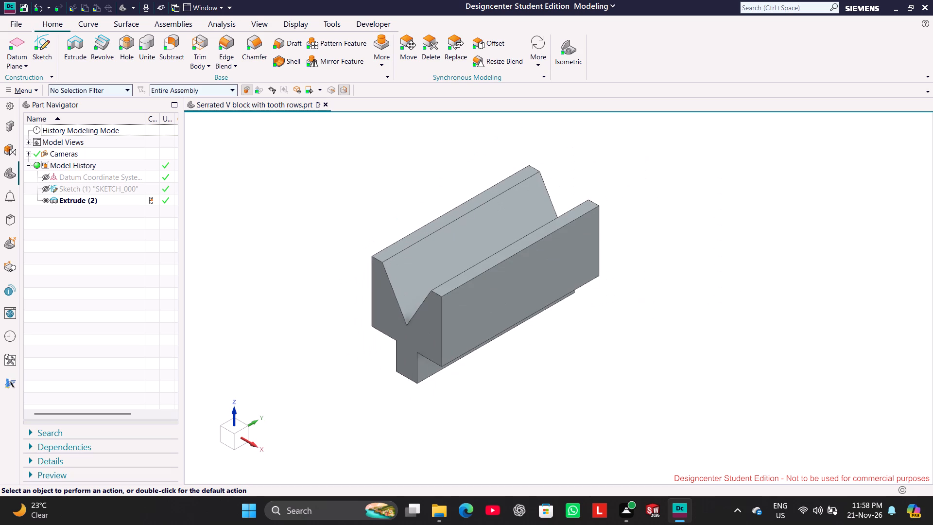
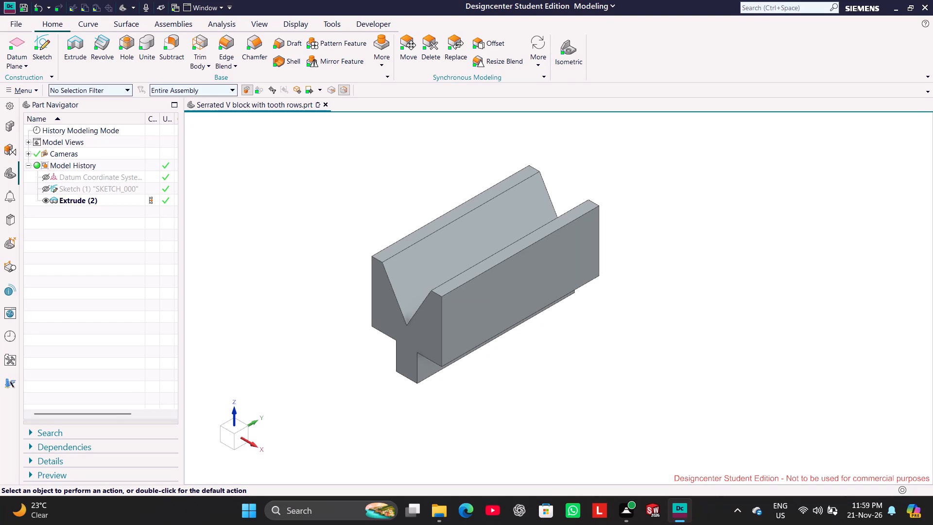
Create a new sketch on the Right principal plane.
left_click(51, 50)
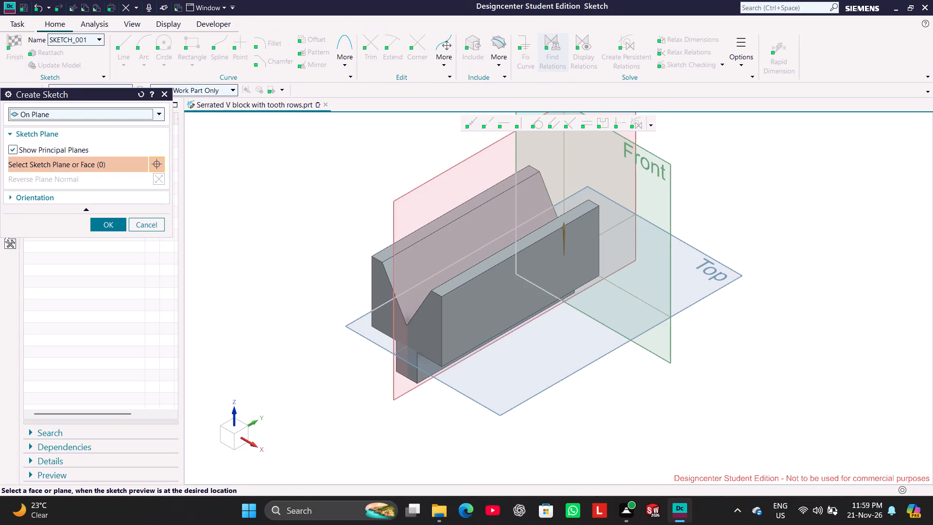
left_click(398, 385)
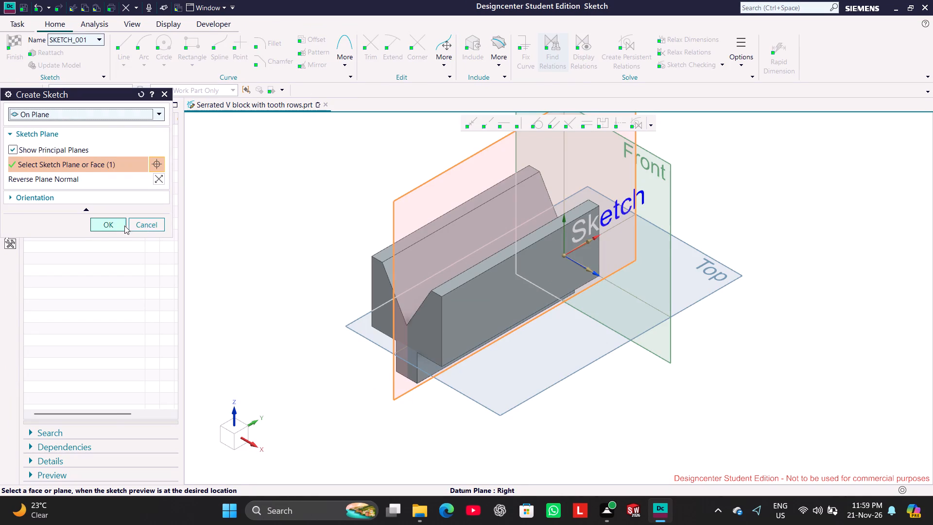
left_click(114, 226)
left_click(255, 233)
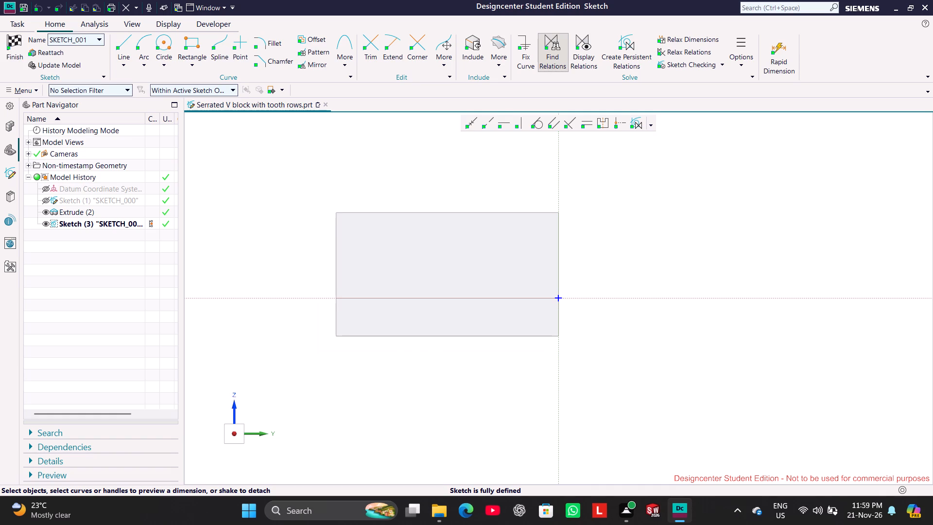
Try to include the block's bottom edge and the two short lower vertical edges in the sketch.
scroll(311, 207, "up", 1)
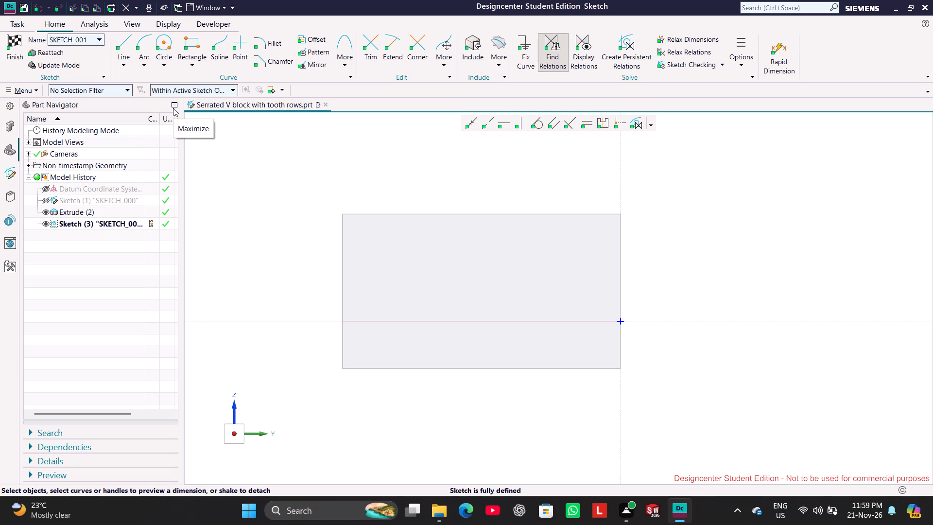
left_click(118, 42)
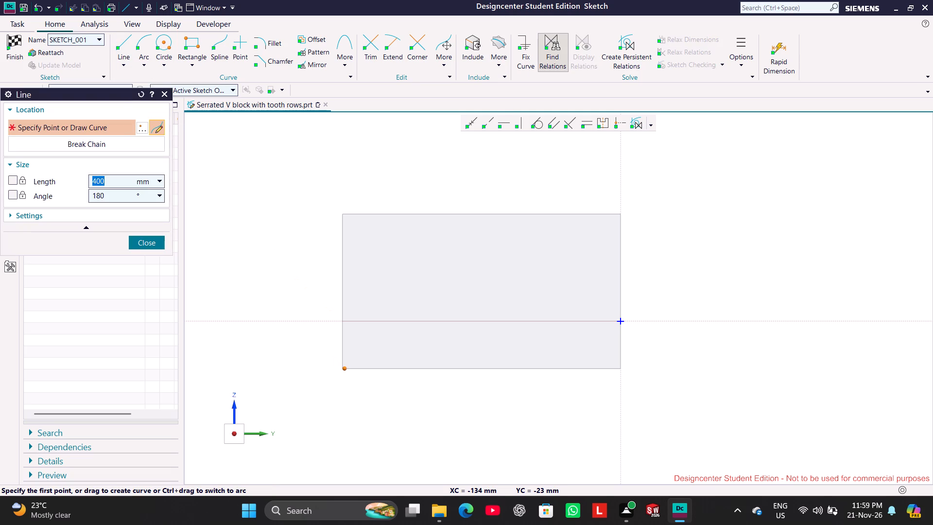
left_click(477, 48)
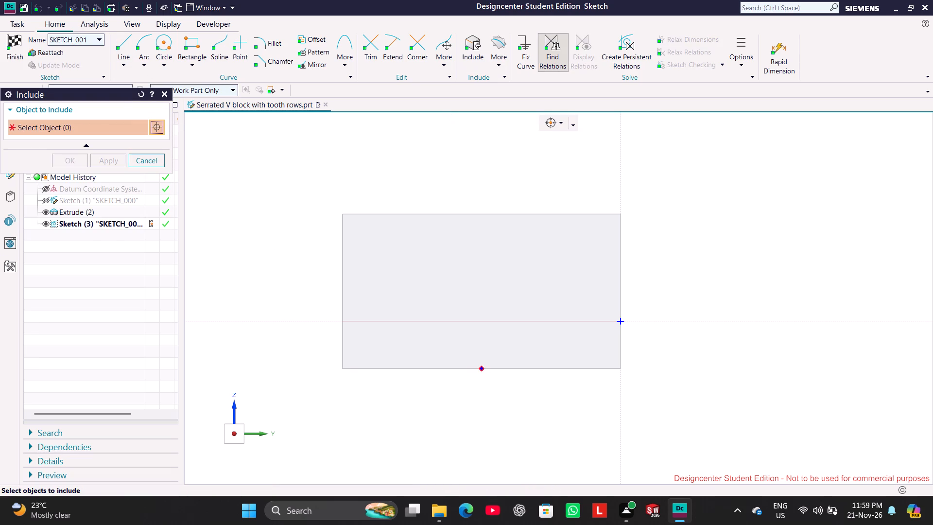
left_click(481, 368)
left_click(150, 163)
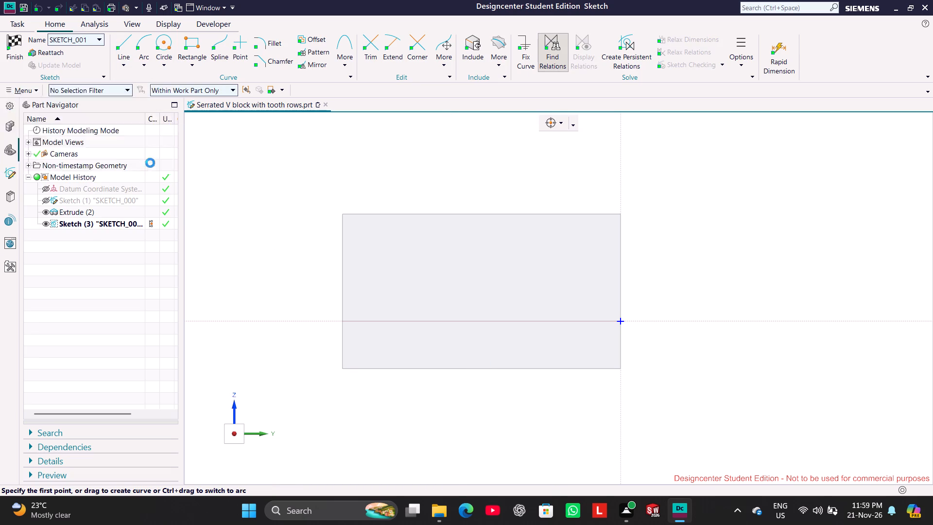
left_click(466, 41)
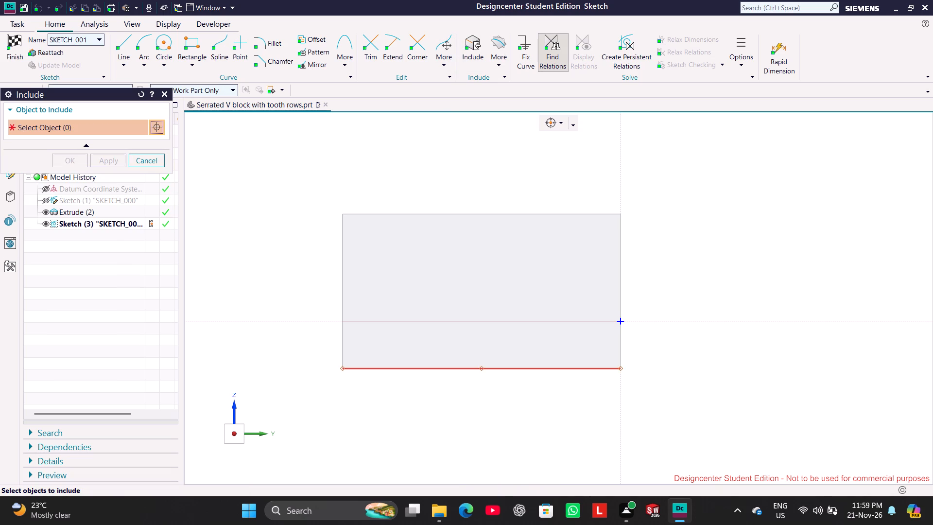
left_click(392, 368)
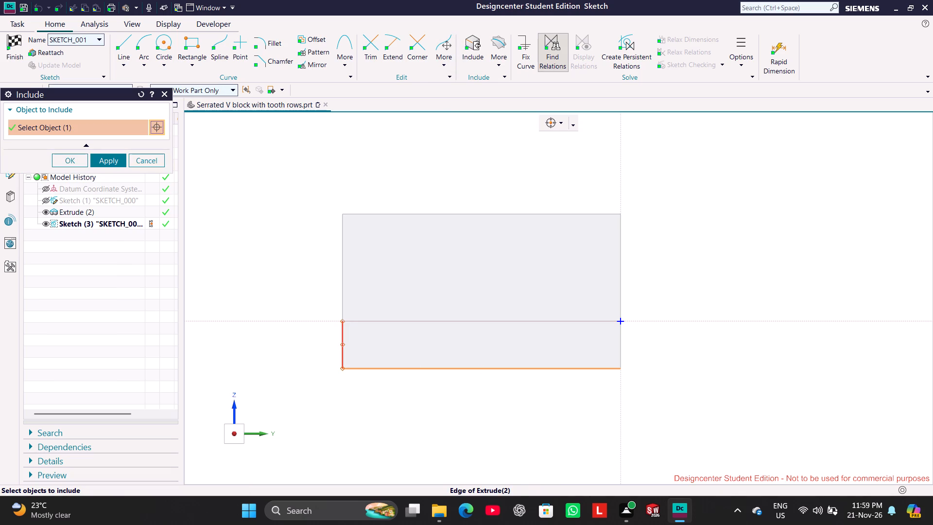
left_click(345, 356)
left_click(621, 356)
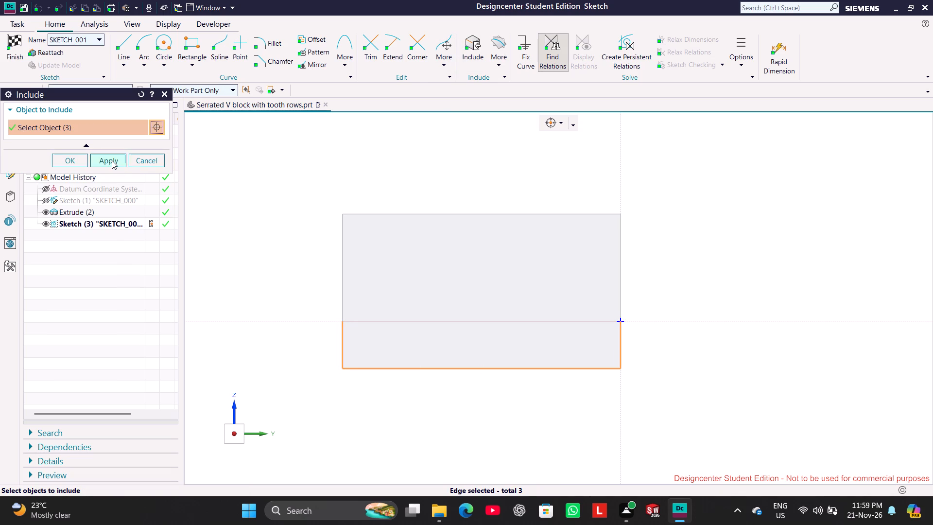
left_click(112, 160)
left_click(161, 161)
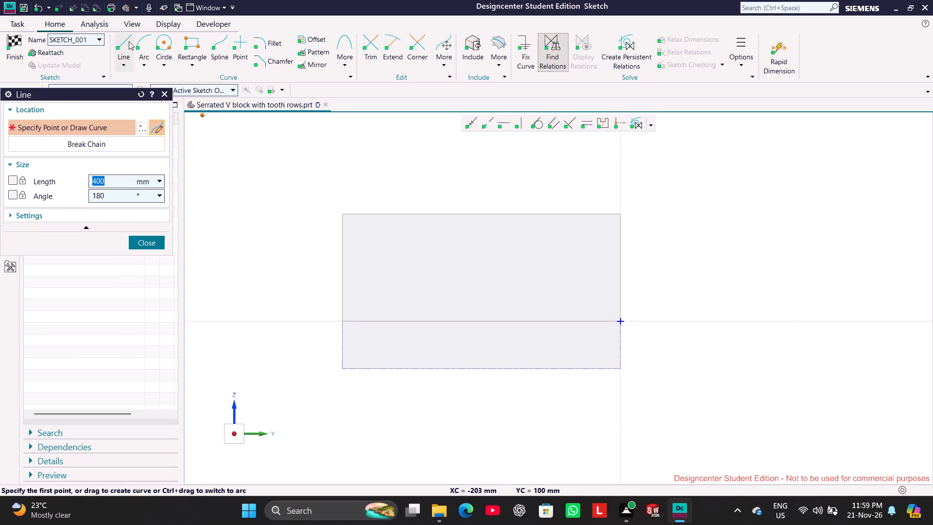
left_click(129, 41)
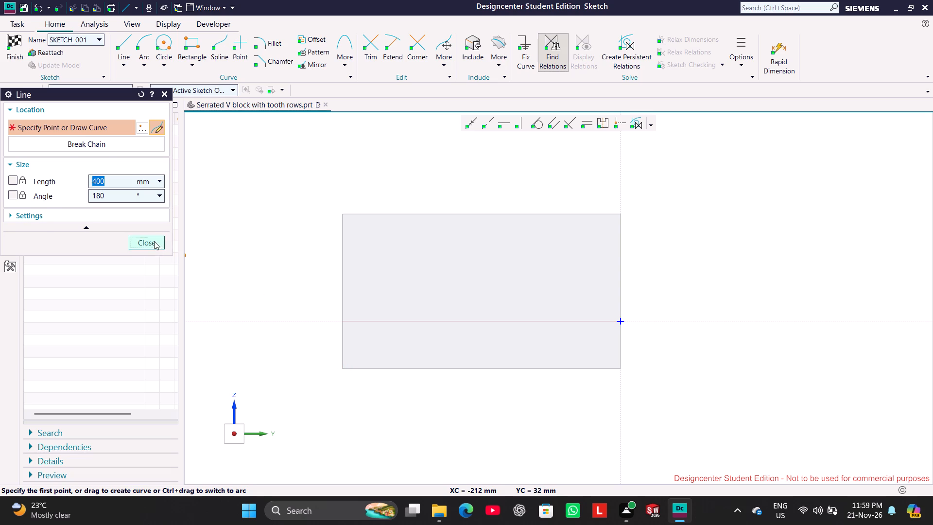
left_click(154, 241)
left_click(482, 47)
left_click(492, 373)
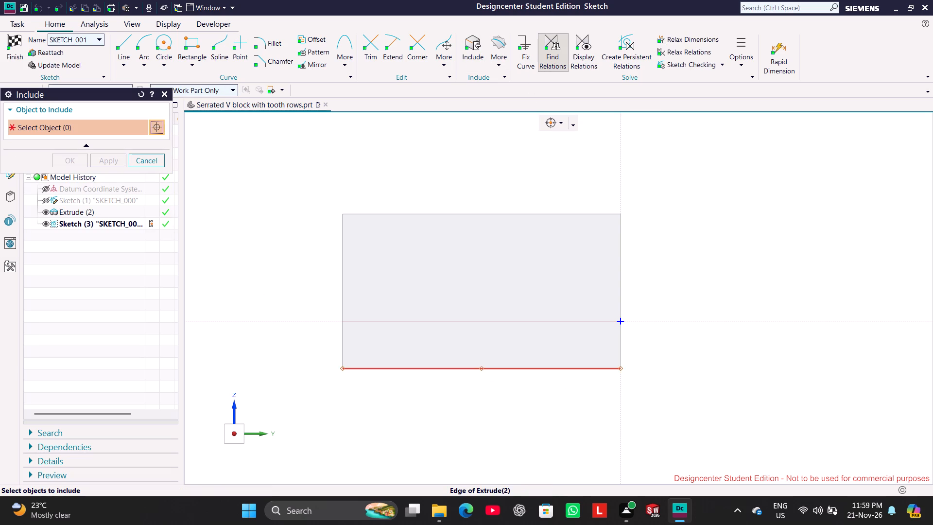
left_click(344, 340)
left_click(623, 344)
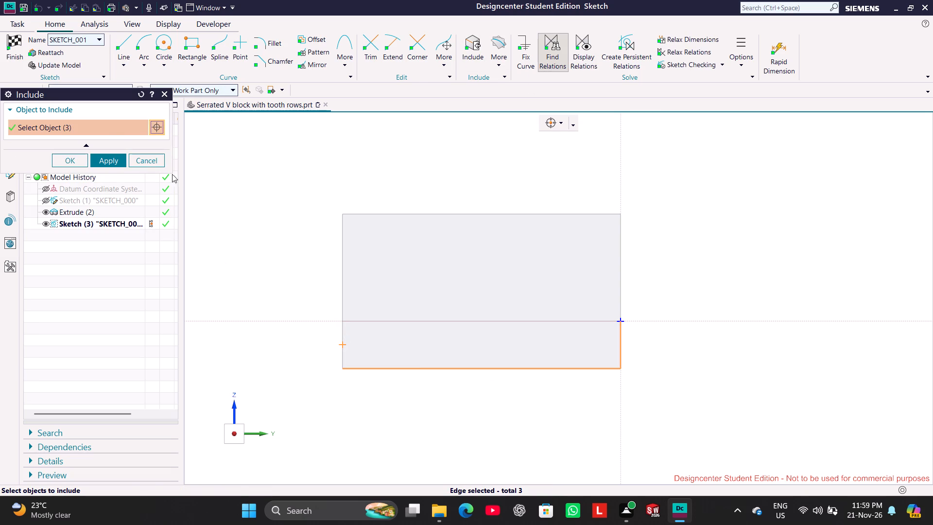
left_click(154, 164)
Include the block's bottom edge and the two short vertical edges at its lower ends in the sketch.
left_click(481, 51)
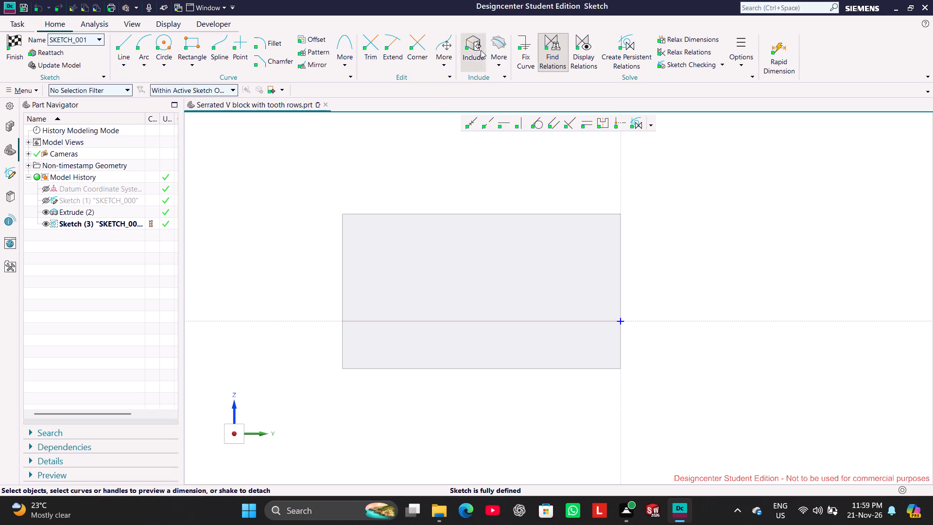
left_click(452, 365)
left_click(342, 332)
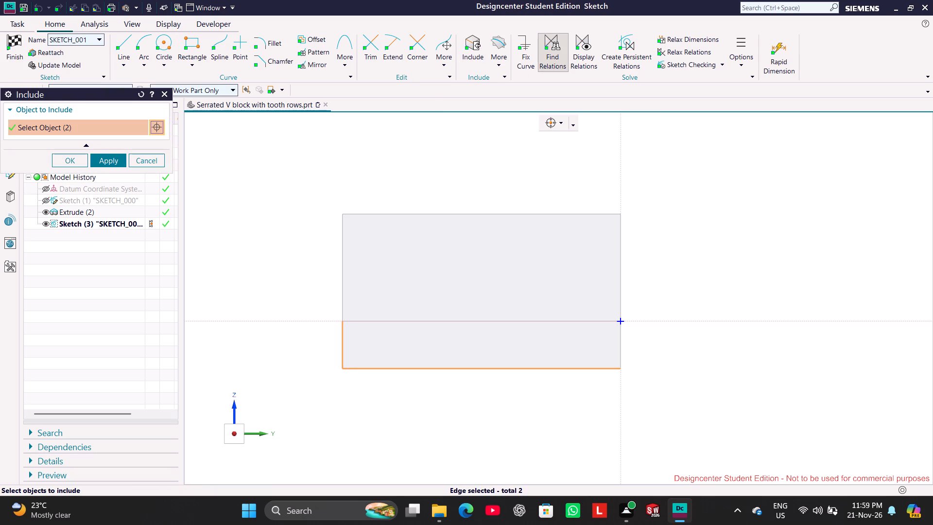
left_click(620, 337)
left_click(112, 160)
left_click(150, 162)
Draw a triangular tooth with two lines of about 19 mm and 20 mm, from the block's lower corner farthest from the origin back to the bottom edge.
left_click(125, 48)
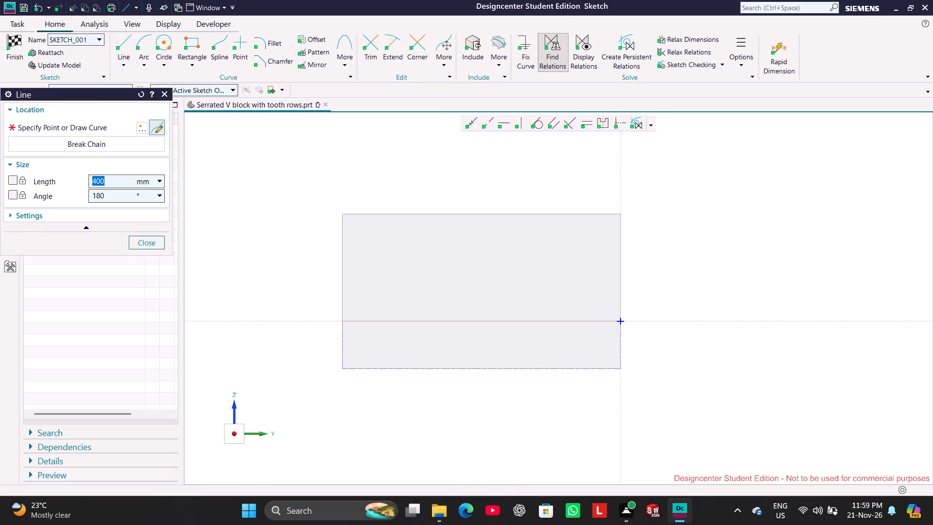
left_click(341, 367)
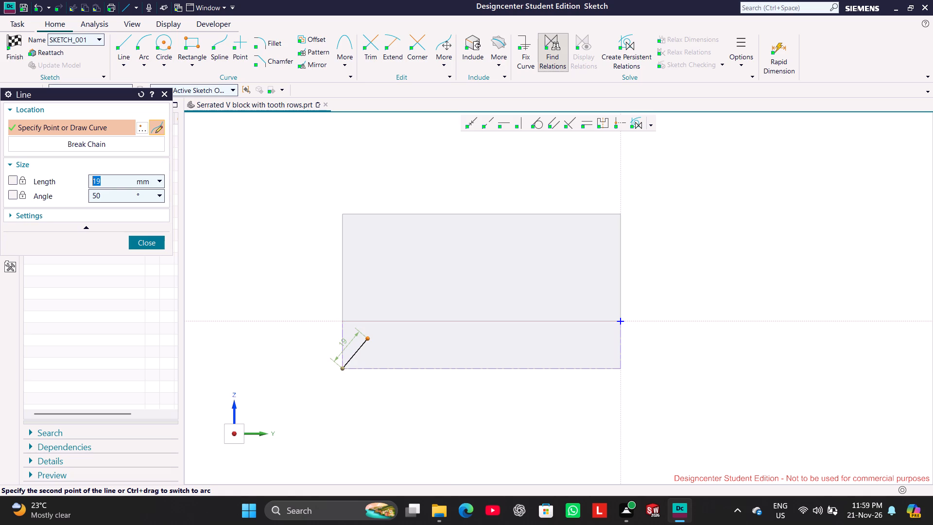
left_click(367, 338)
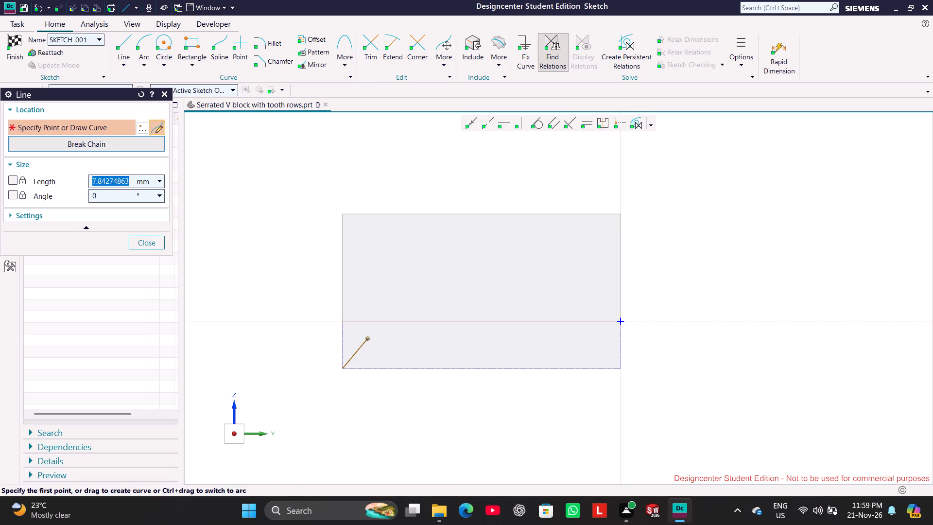
left_click(397, 371)
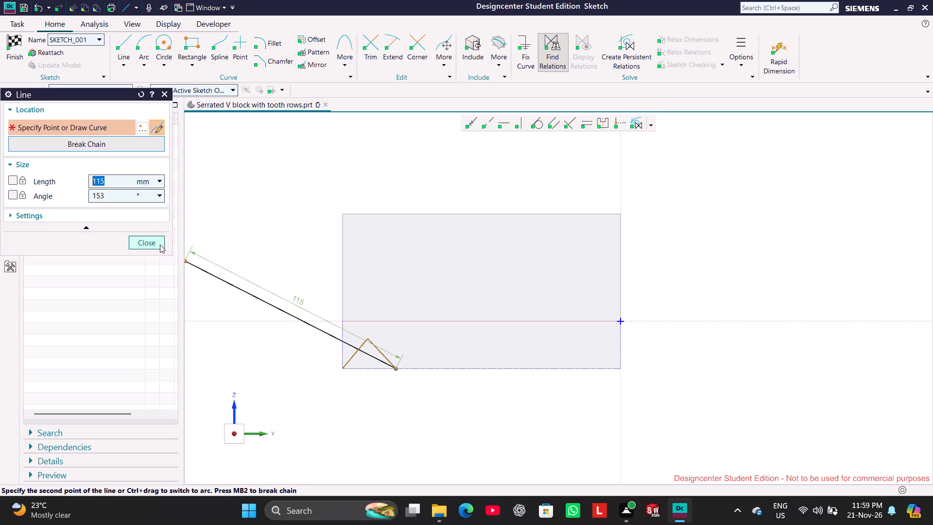
left_click(158, 243)
Draw a vertical line from the tooth's apex to the bottom edge and convert it to a reference line.
scroll(461, 373, "up", 1)
scroll(357, 344, "up", 2)
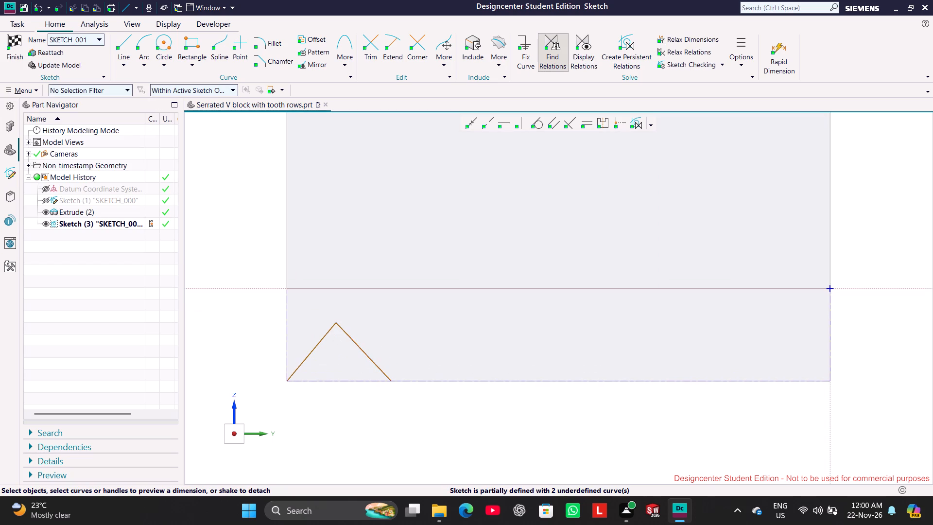
left_click(133, 44)
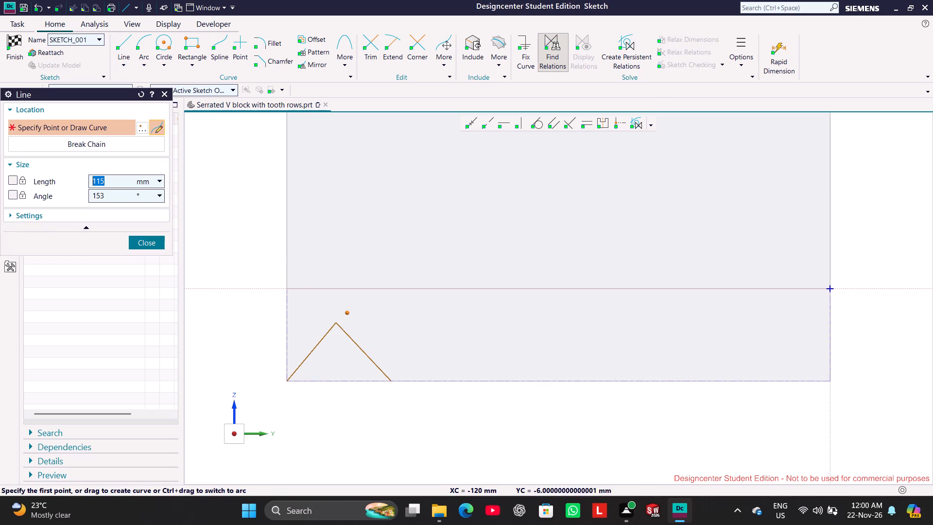
left_click(339, 322)
left_click(336, 382)
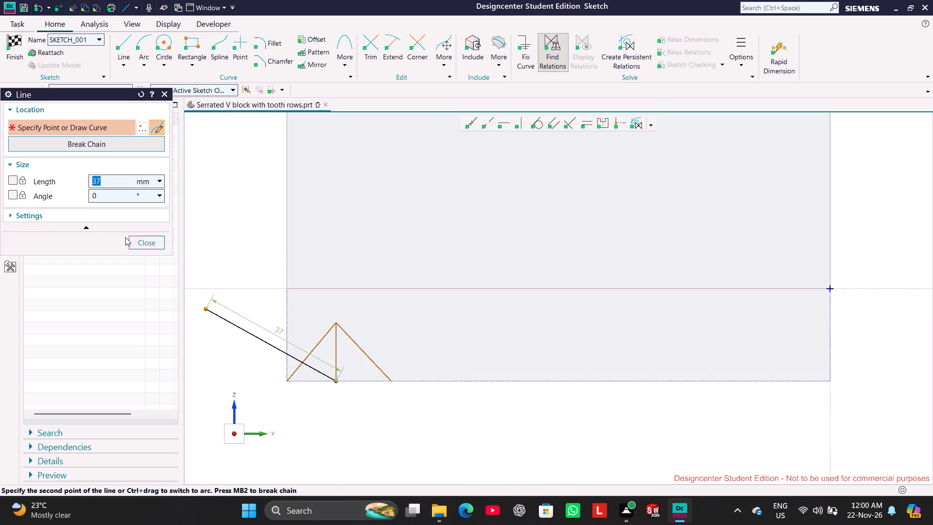
left_click(141, 245)
right_click(337, 360)
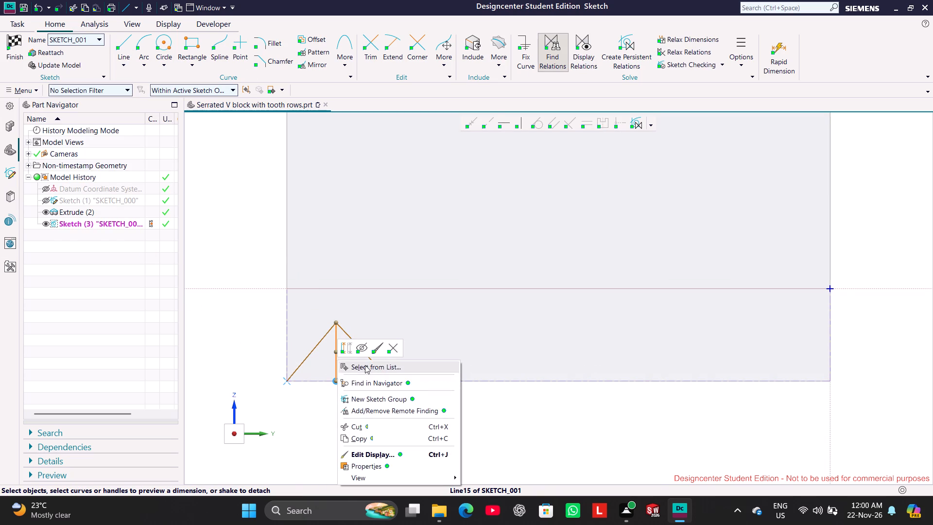
left_click(346, 348)
left_click(215, 281)
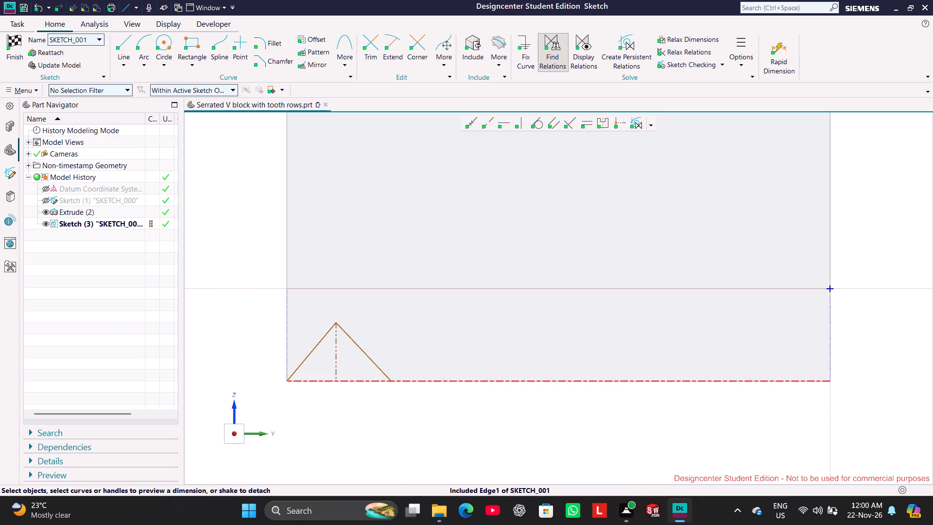
Dimension the tooth's base width between its two lower corners, place it below the block, and set it to 28 mm.
left_click(779, 56)
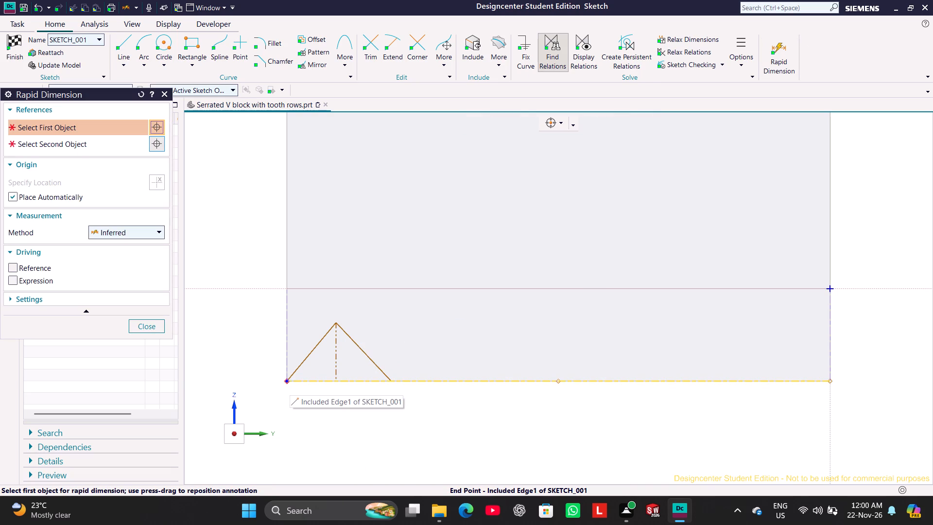
left_click(286, 381)
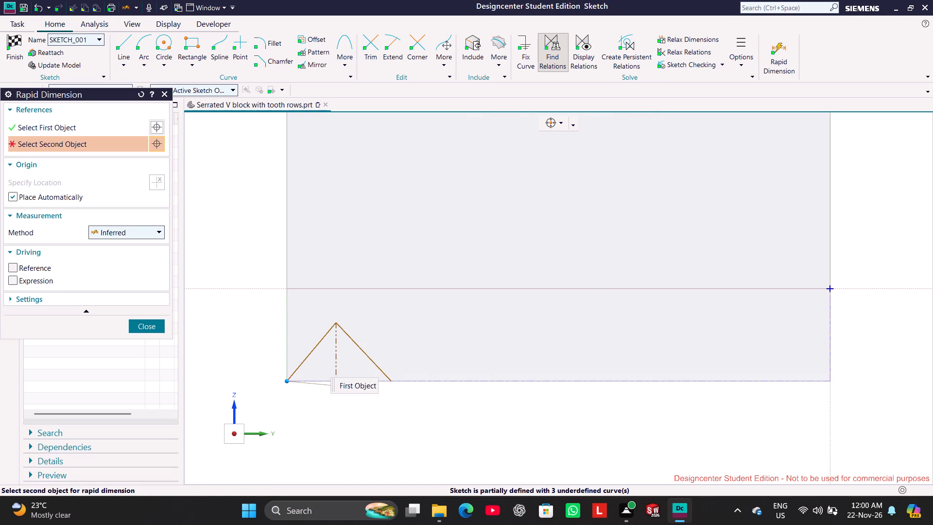
left_click(390, 381)
left_click_drag(344, 385, 341, 409)
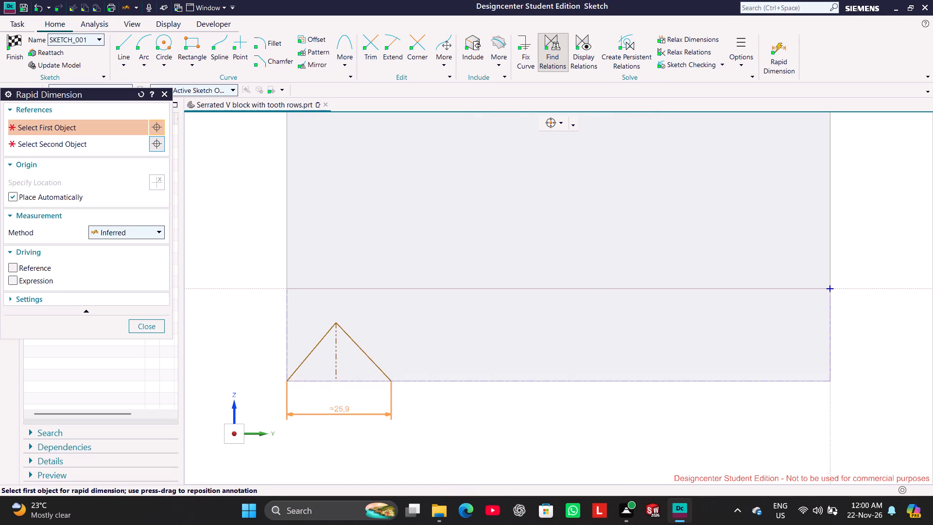
left_click_drag(341, 409, 341, 414)
double_click(342, 414)
left_click(152, 325)
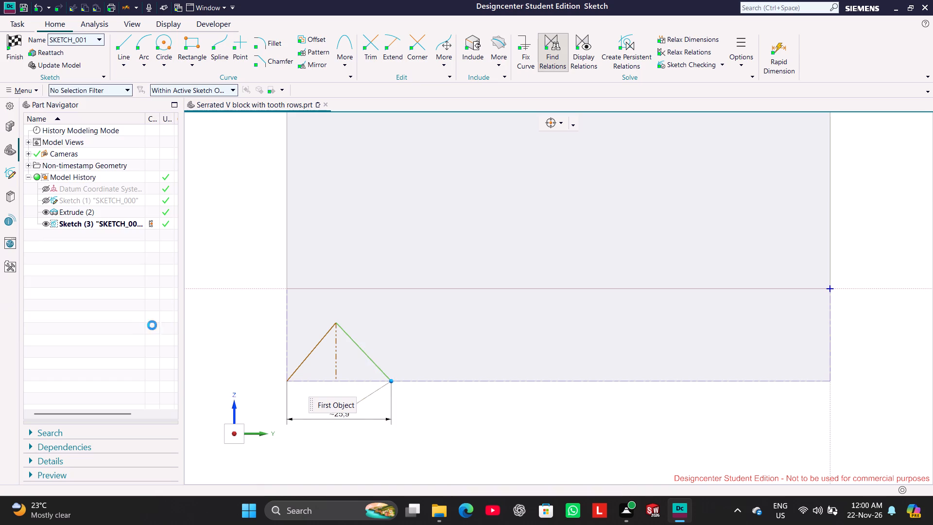
double_click(348, 416)
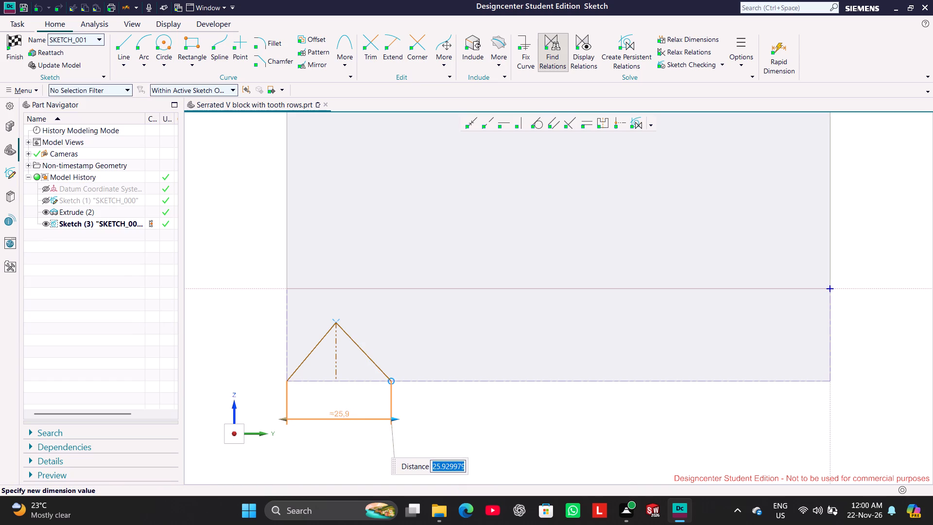
type("28")
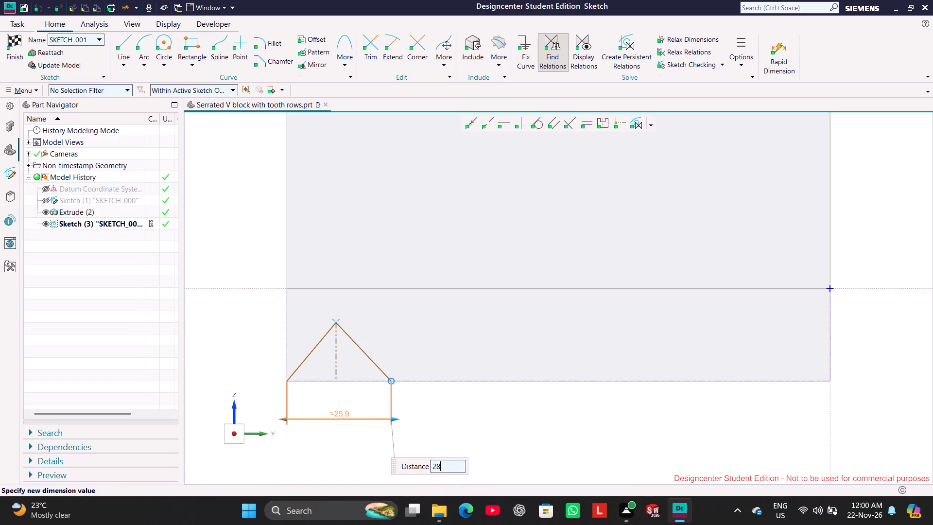
key("Return")
left_click(207, 308)
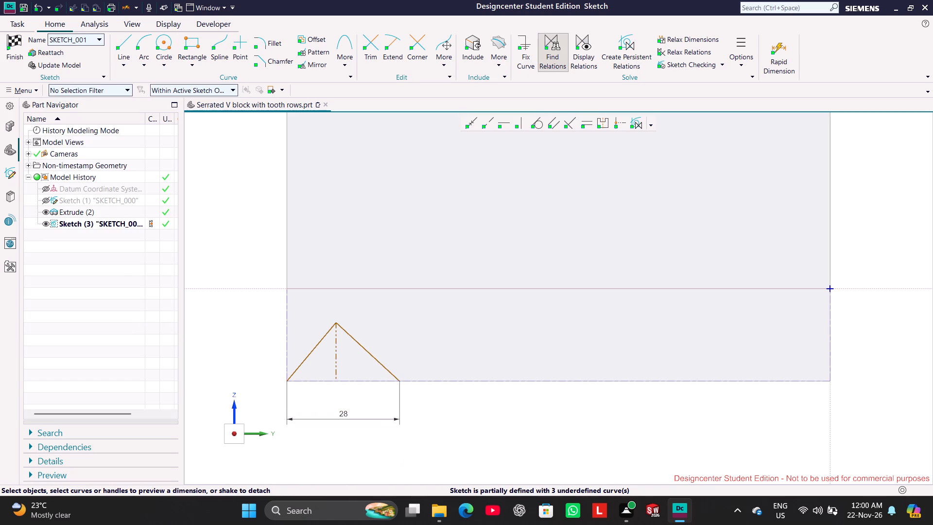
Move the tooth's apex slightly toward the origin so it sits centred above its base.
left_click_drag(334, 323, 352, 325)
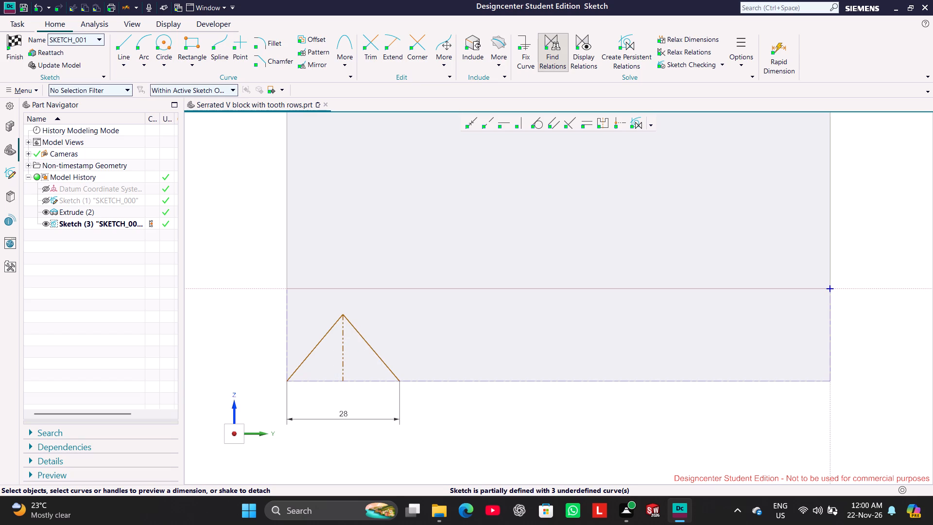
Make the tooth's two slanted sides symmetric about the vertical reference line.
left_click(288, 383)
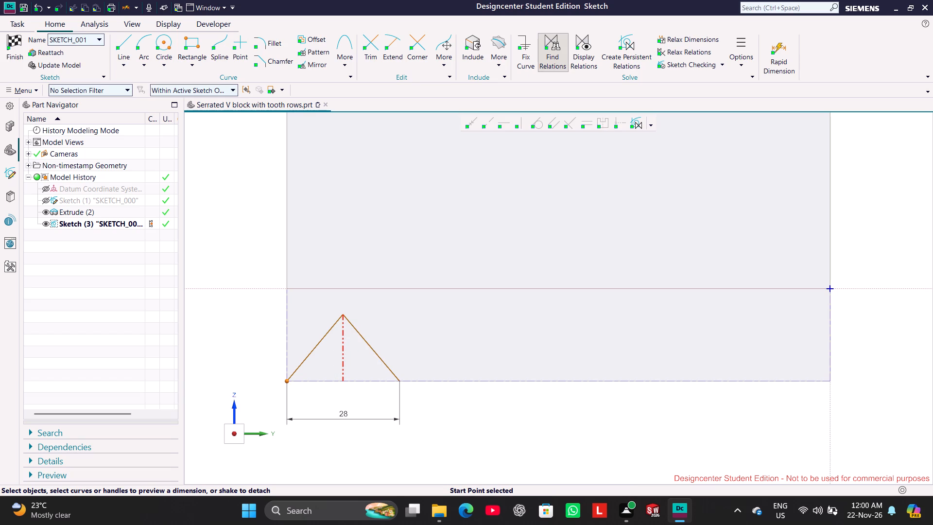
left_click(231, 332)
left_click(311, 350)
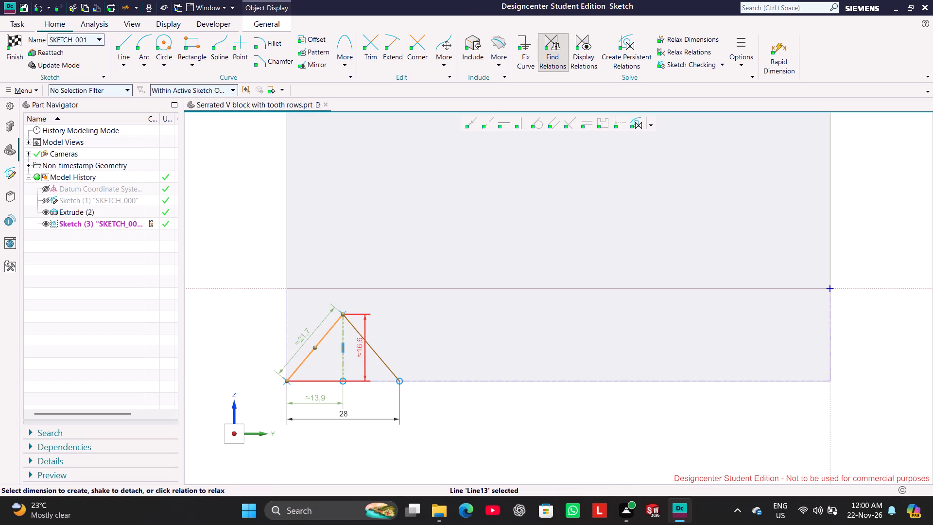
left_click(377, 353)
left_click(343, 369)
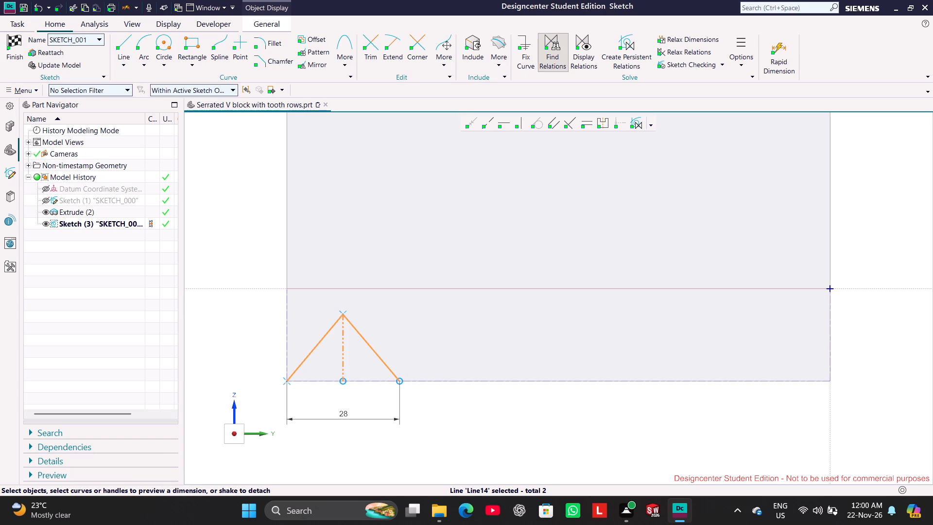
left_click(603, 123)
left_click(341, 280)
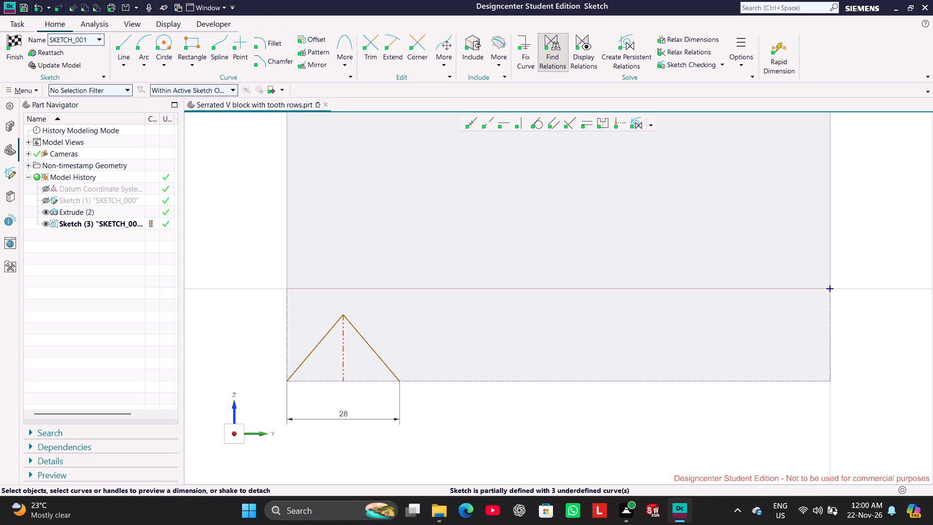
left_click(221, 237)
Close the tooth profile with a 28 mm horizontal base line between its two lower corners.
scroll(459, 236, "down", 2)
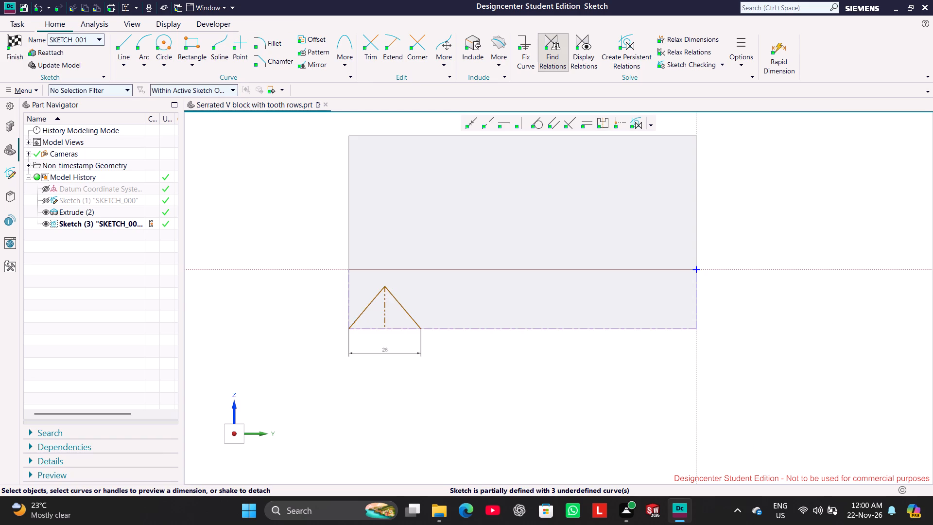
left_click(122, 47)
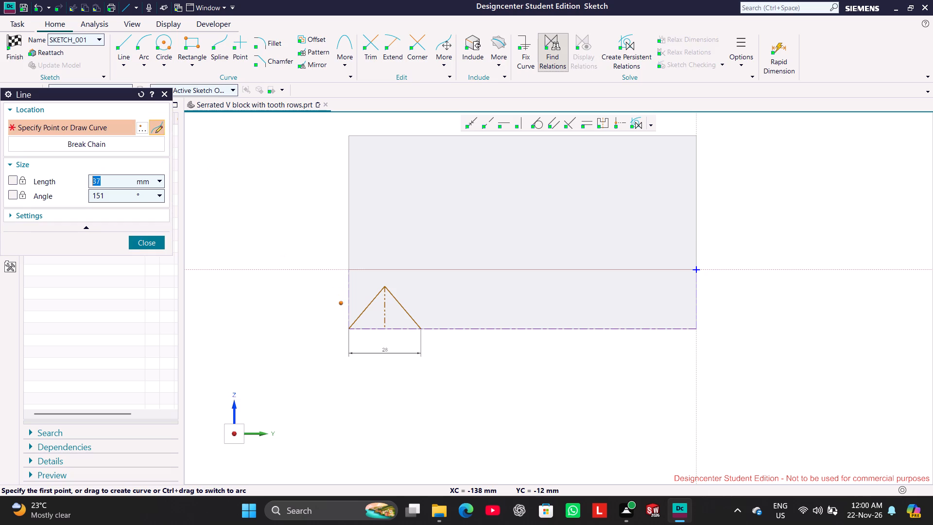
left_click(349, 327)
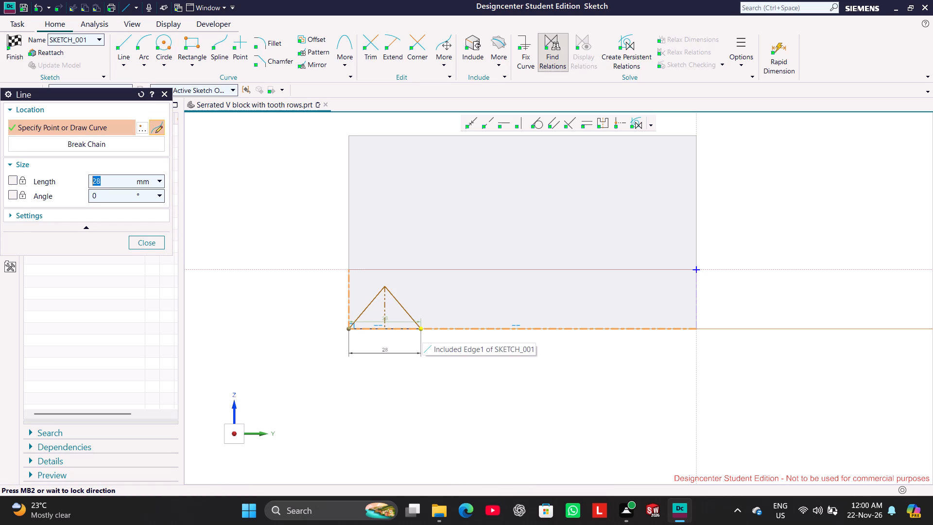
scroll(423, 334, "up", 5)
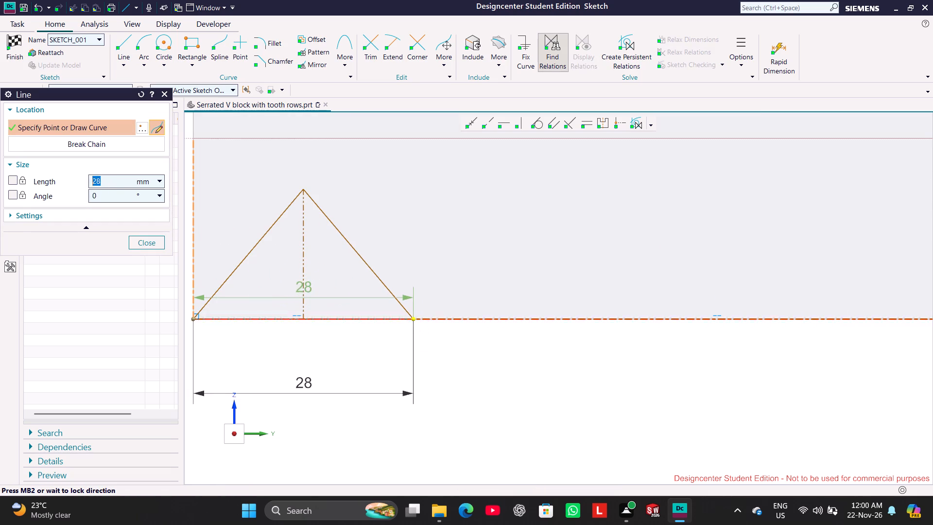
left_click(413, 317)
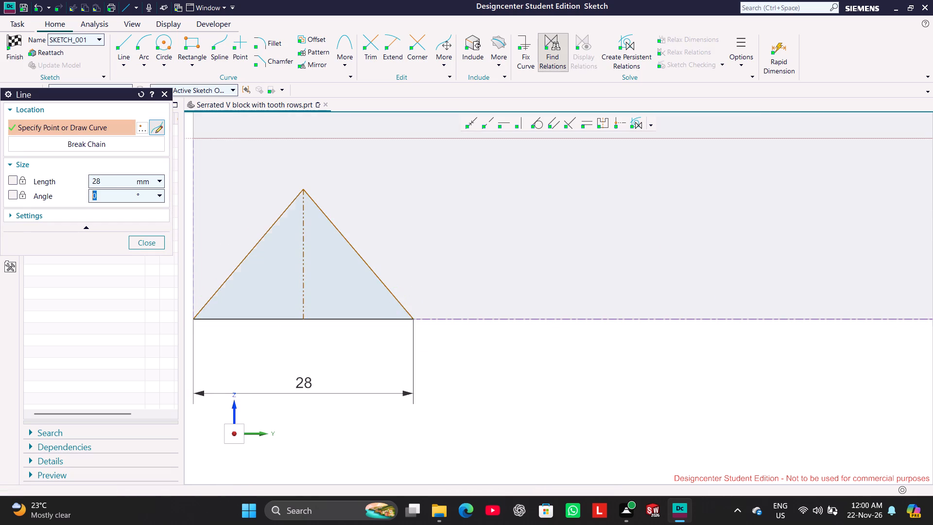
left_click(160, 239)
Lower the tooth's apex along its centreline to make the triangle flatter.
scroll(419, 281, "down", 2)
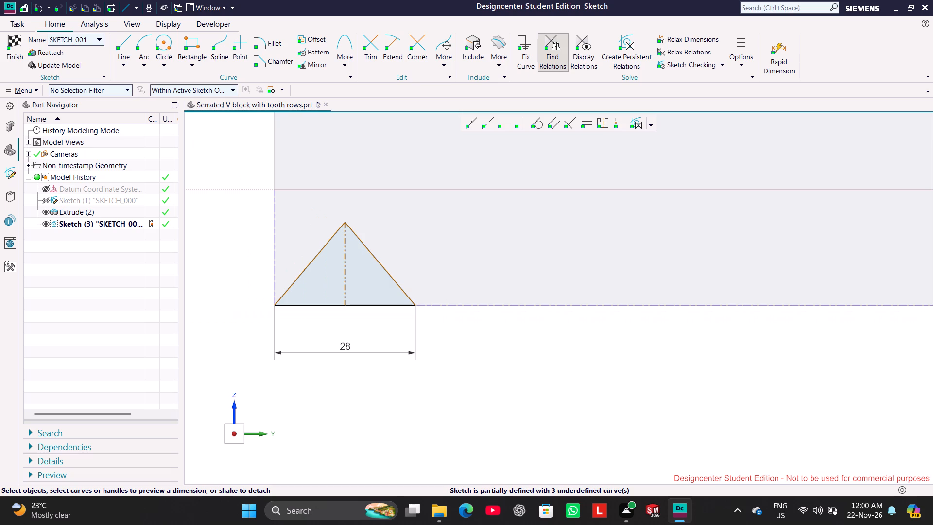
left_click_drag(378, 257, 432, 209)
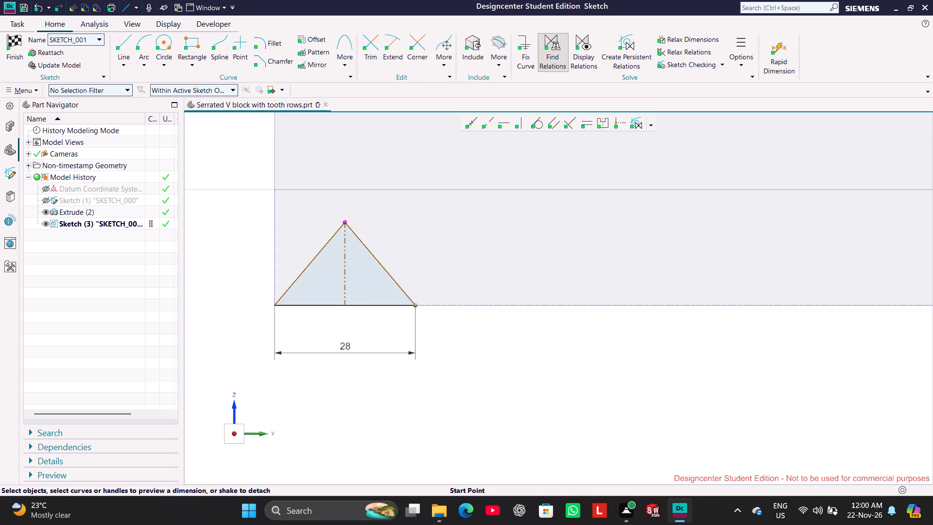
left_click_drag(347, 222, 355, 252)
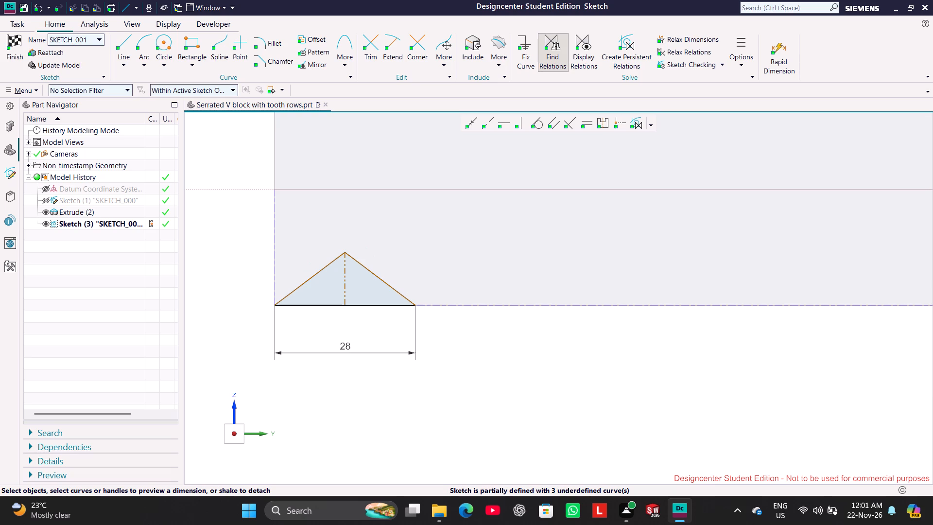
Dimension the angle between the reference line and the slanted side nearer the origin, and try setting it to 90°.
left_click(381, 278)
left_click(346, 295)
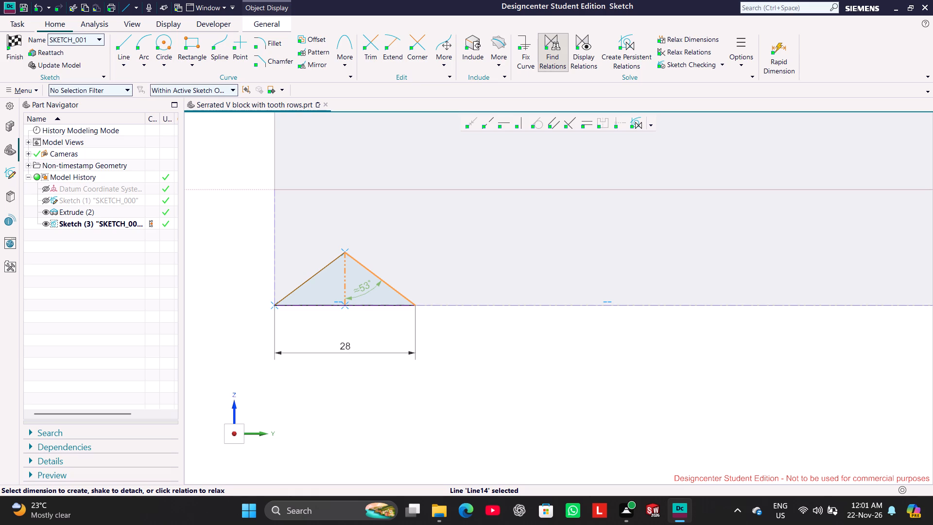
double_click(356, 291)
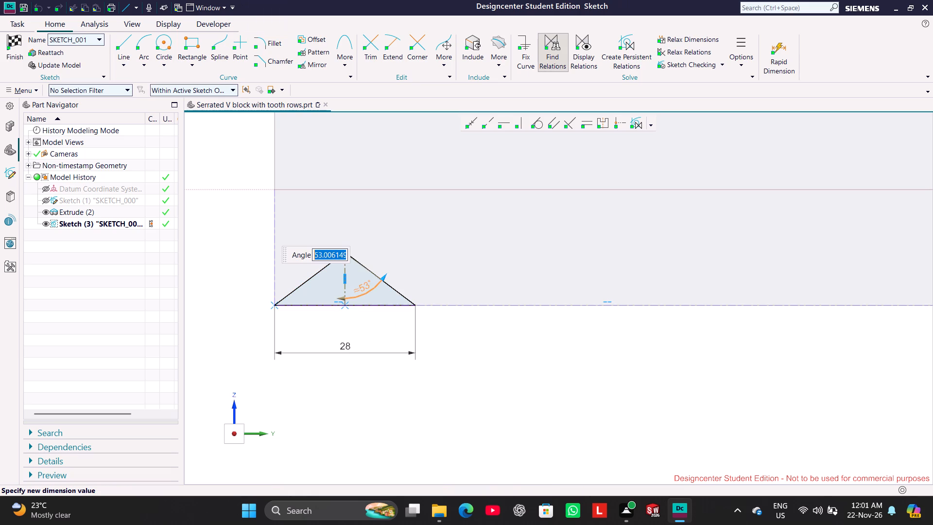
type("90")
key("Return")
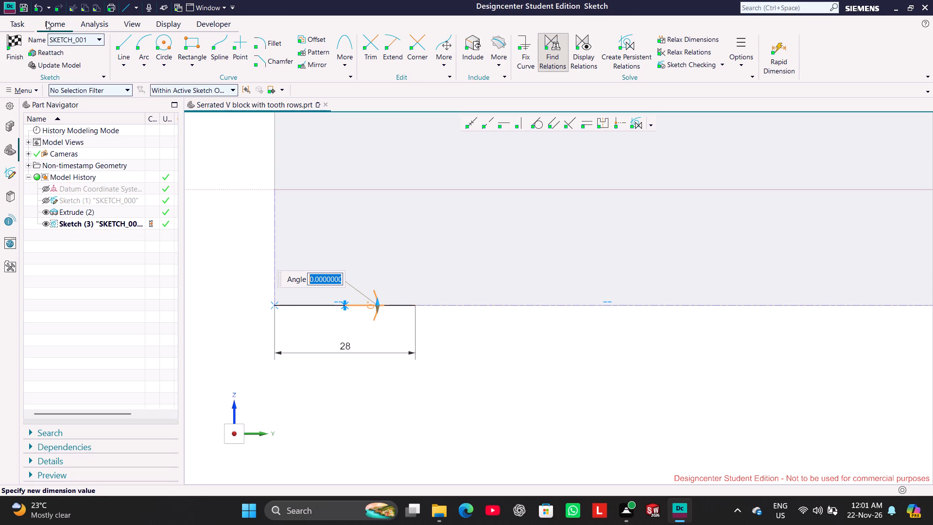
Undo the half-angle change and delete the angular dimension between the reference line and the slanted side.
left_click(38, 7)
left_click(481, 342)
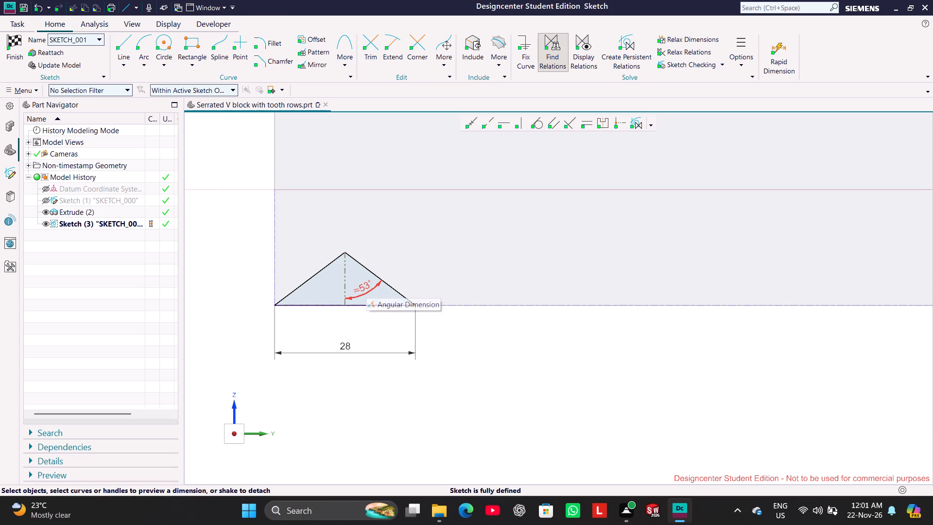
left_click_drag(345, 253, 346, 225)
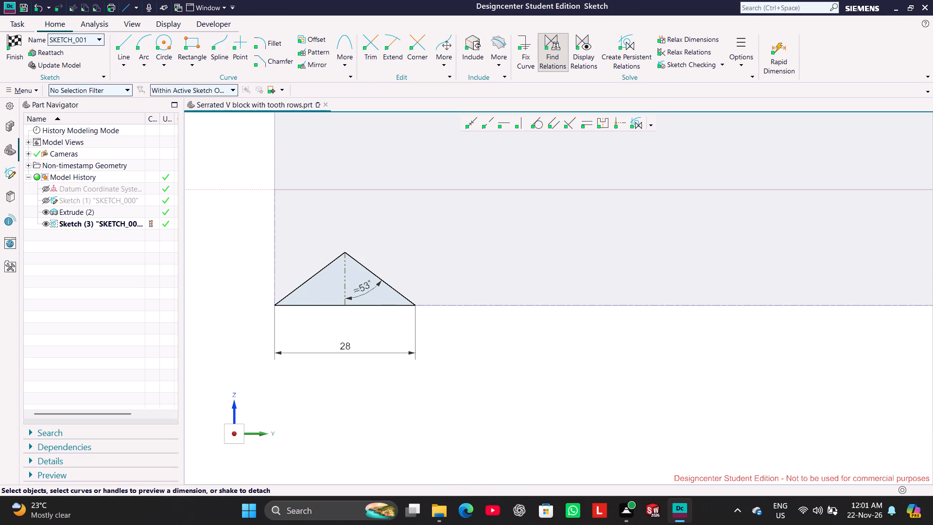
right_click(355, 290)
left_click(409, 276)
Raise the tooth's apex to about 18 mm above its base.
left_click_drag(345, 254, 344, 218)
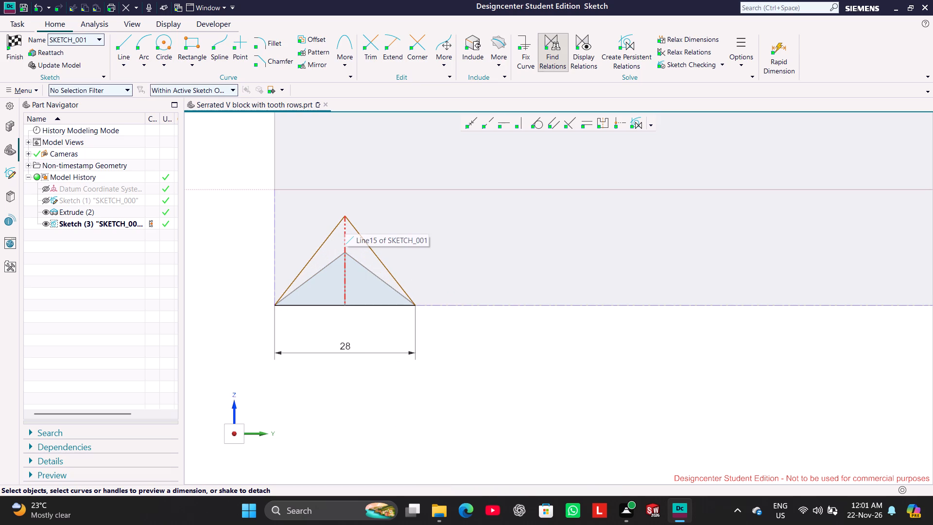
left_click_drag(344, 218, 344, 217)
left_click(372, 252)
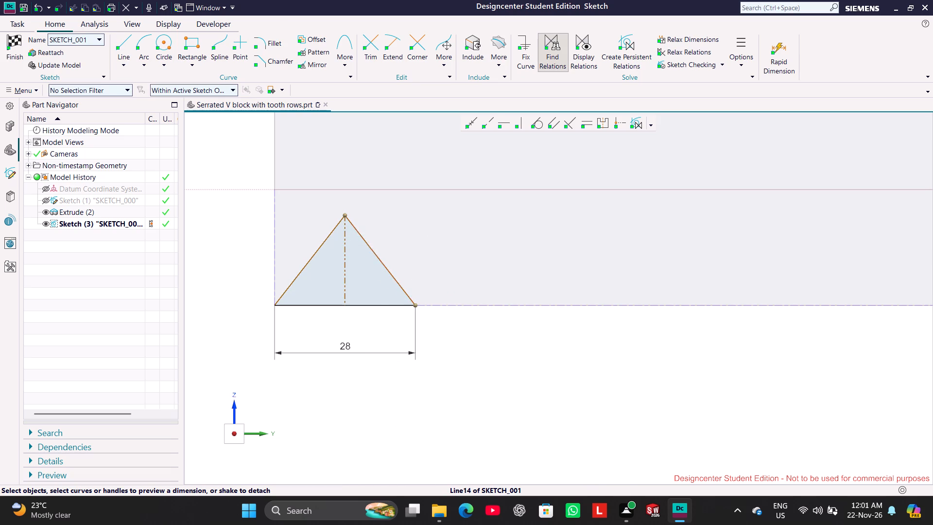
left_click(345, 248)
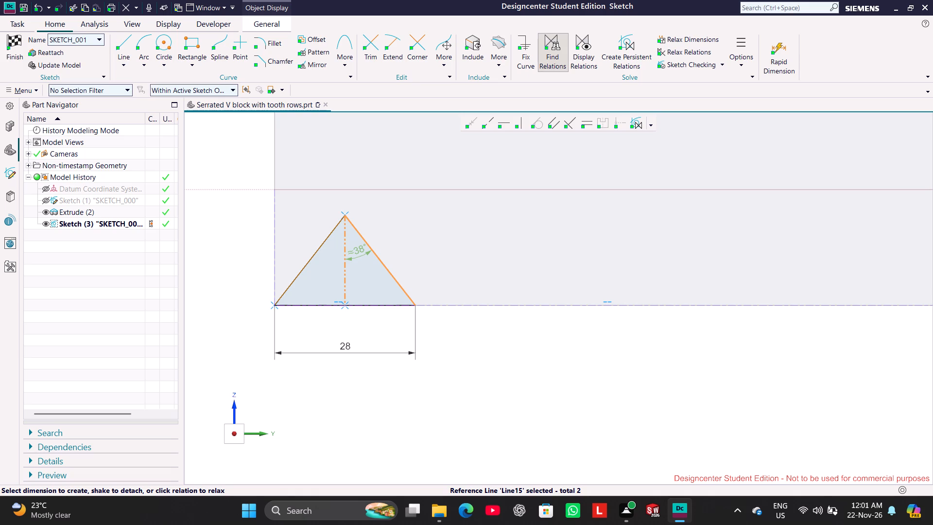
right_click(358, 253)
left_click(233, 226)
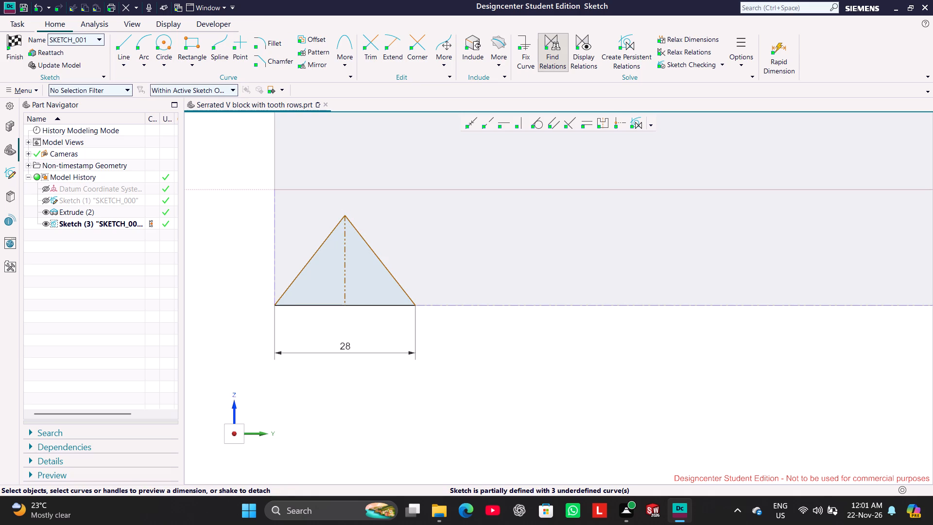
Dimension the angle between the tooth's two slanted sides, place it inside the triangle, and set it to 90°.
left_click(381, 260)
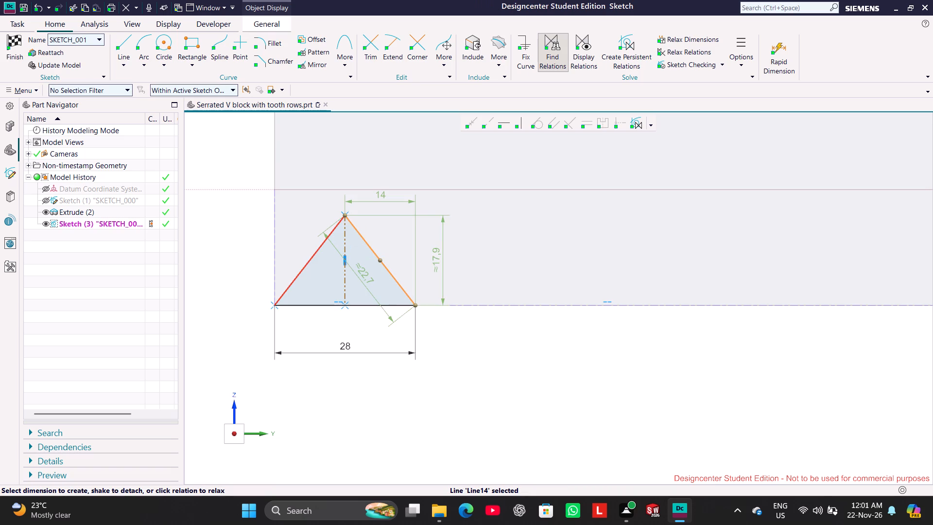
left_click(312, 261)
left_click_drag(393, 201, 350, 268)
double_click(355, 267)
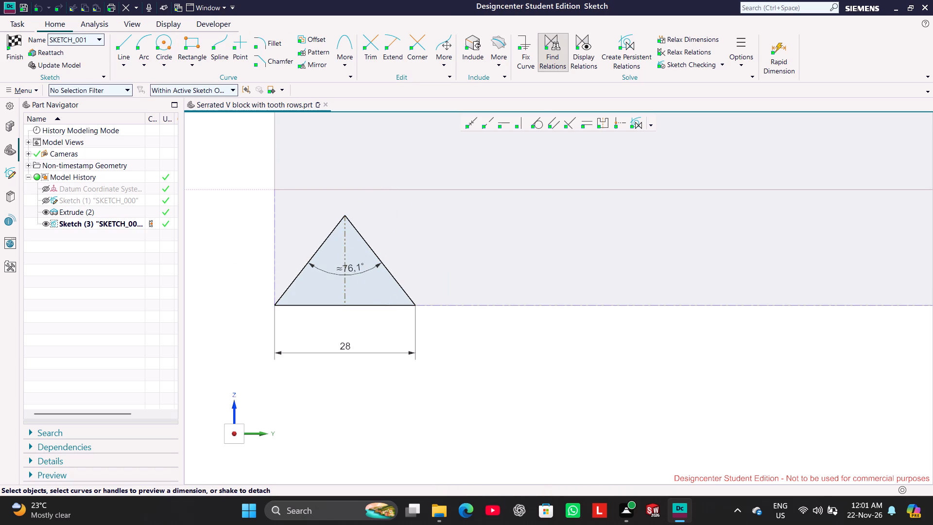
double_click(355, 270)
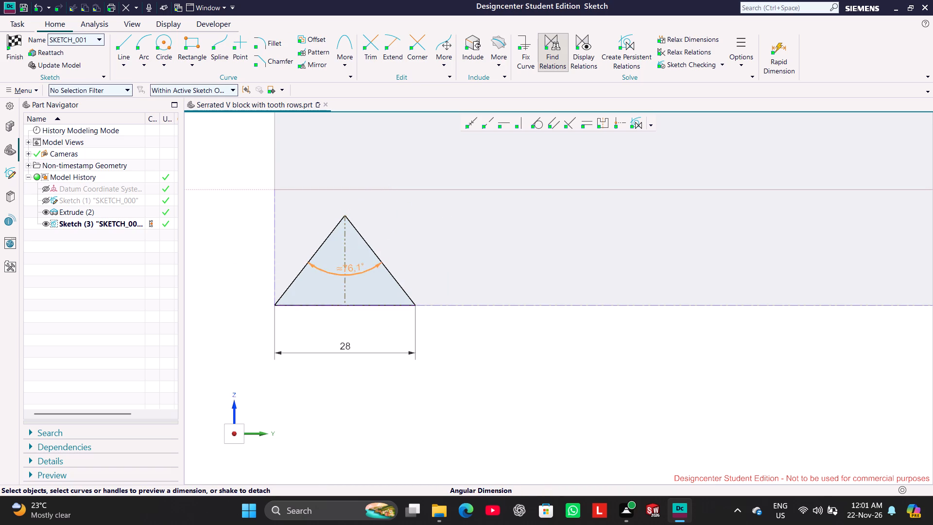
type("90")
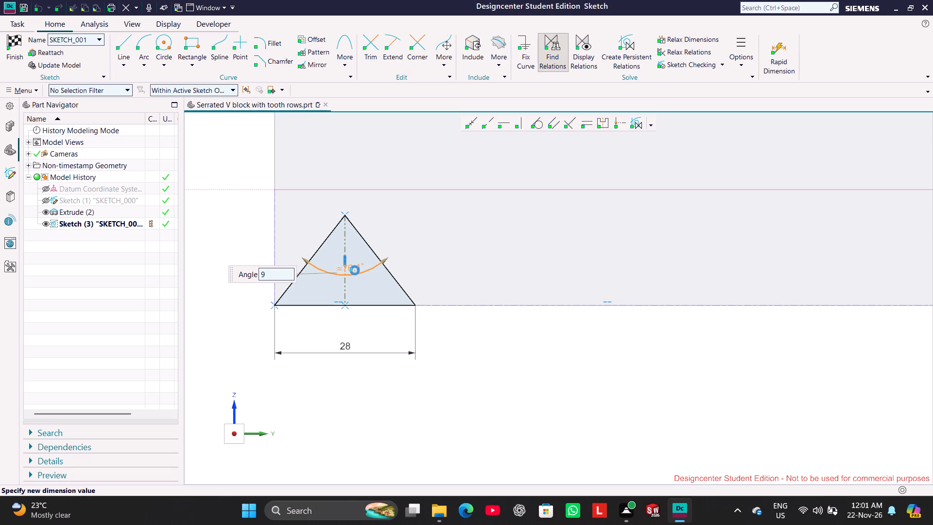
key("Return")
left_click(238, 204)
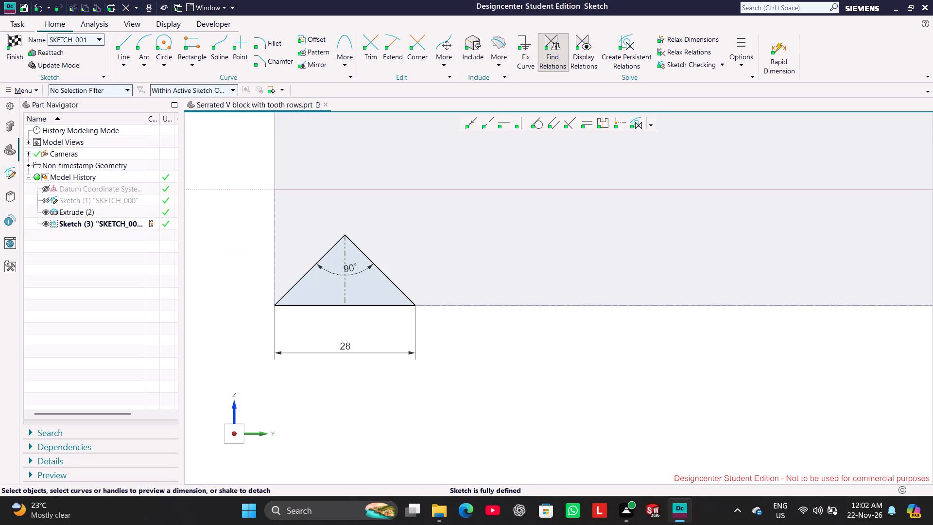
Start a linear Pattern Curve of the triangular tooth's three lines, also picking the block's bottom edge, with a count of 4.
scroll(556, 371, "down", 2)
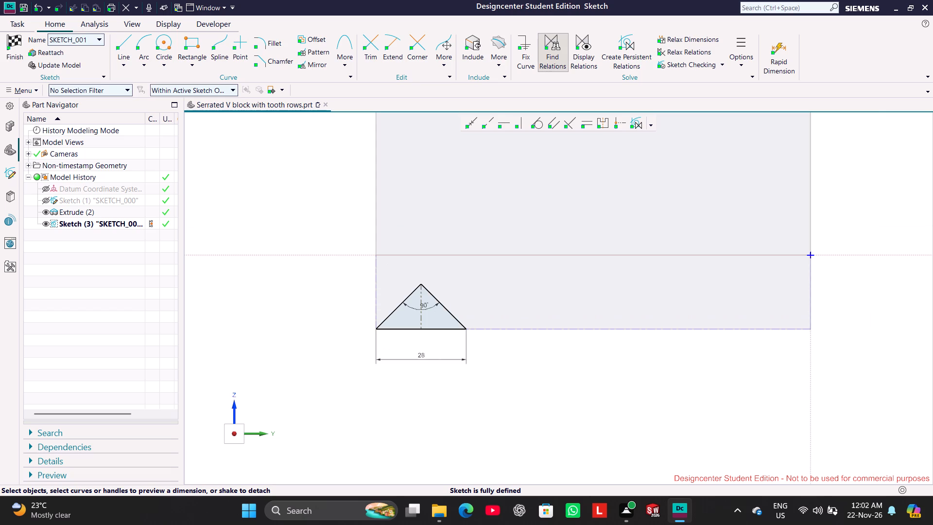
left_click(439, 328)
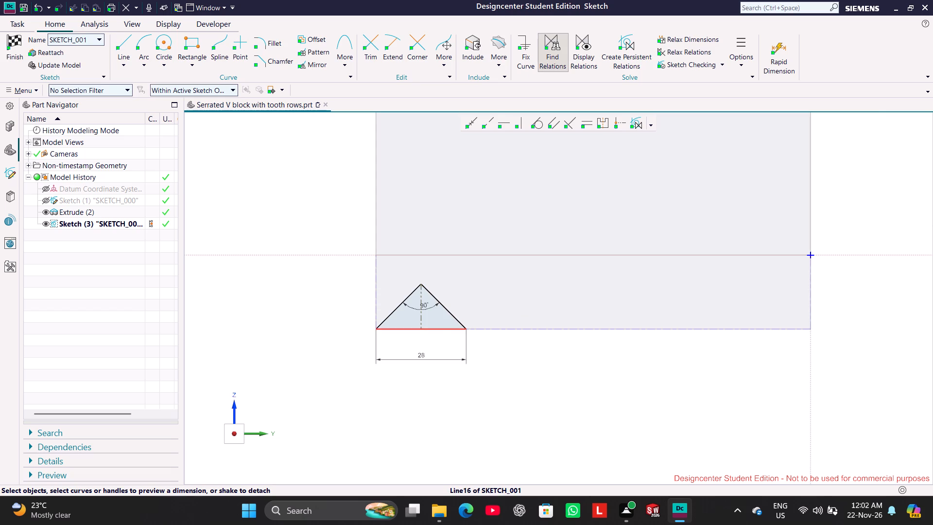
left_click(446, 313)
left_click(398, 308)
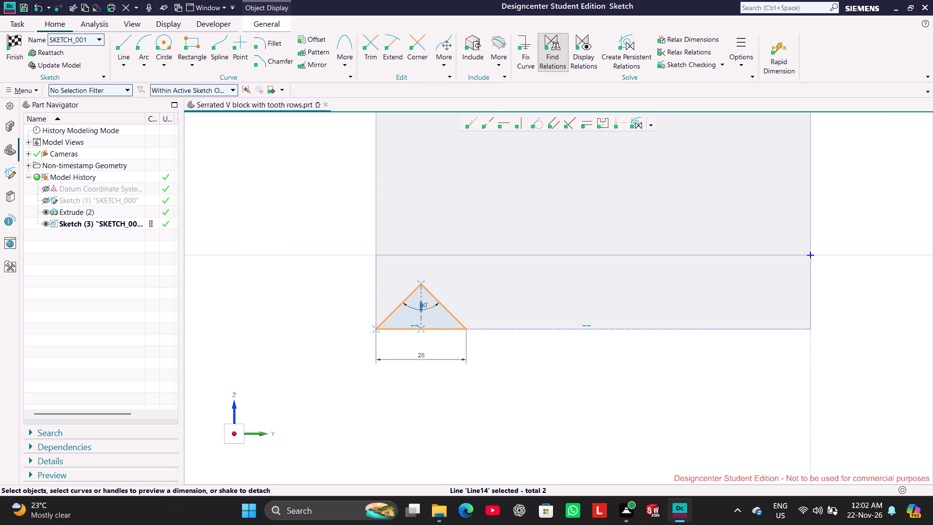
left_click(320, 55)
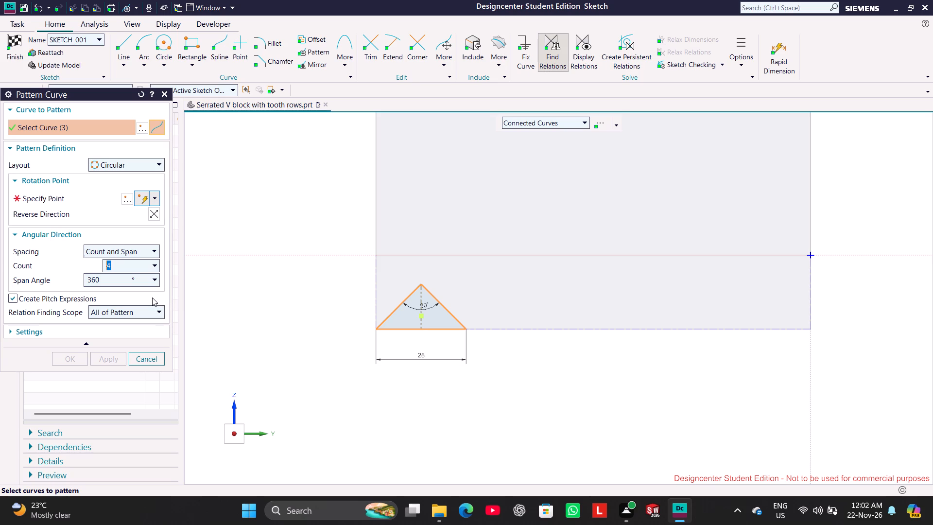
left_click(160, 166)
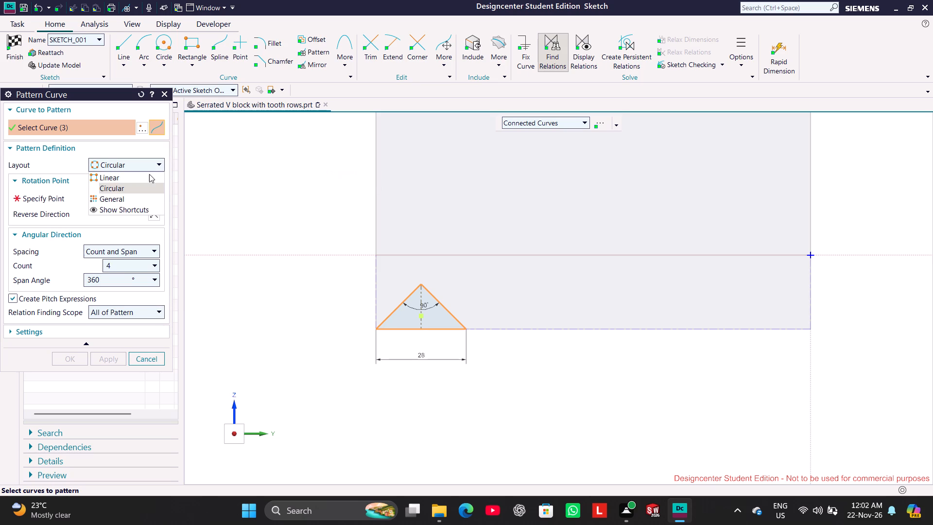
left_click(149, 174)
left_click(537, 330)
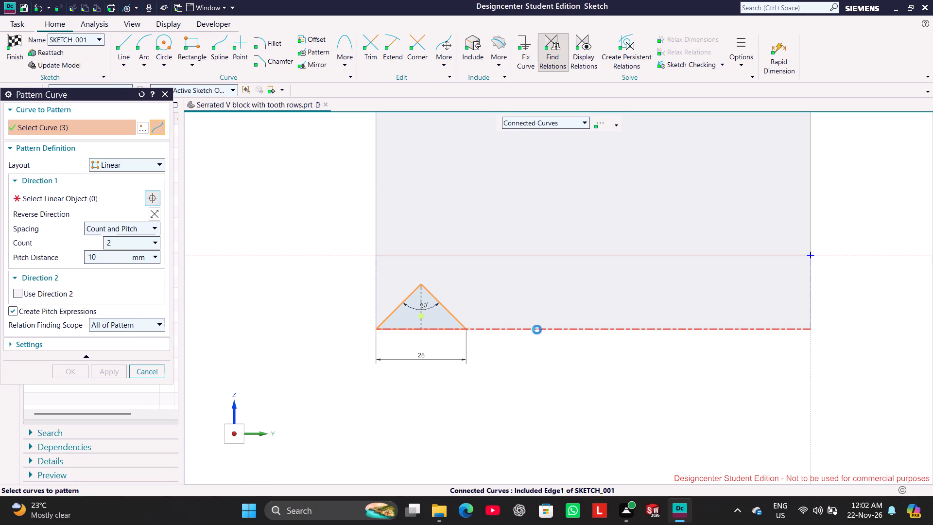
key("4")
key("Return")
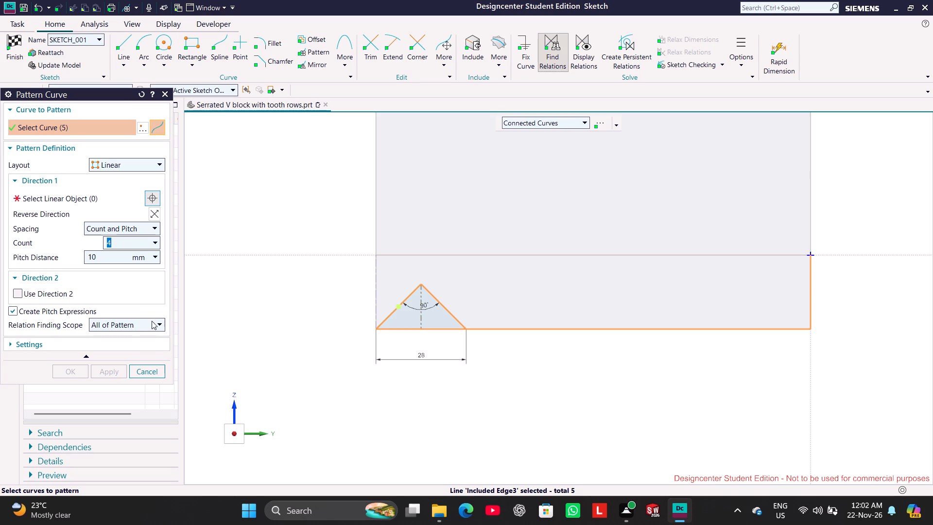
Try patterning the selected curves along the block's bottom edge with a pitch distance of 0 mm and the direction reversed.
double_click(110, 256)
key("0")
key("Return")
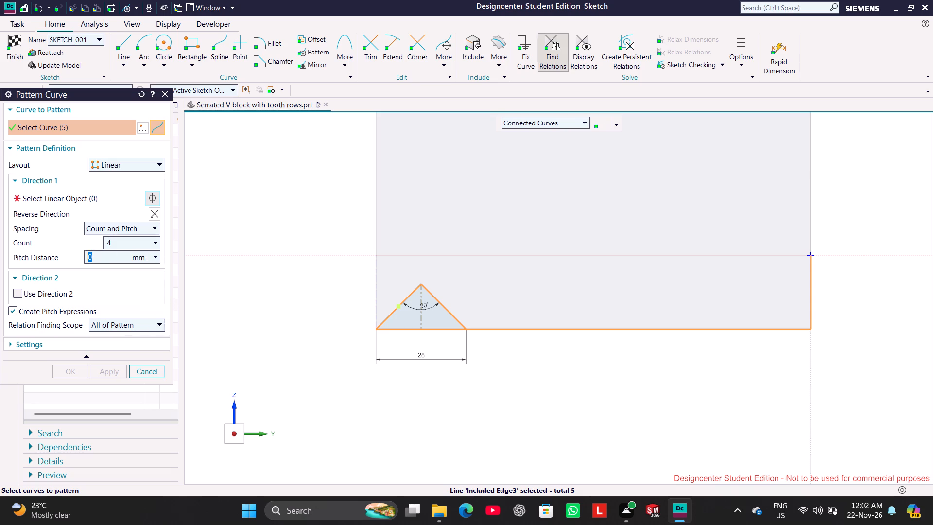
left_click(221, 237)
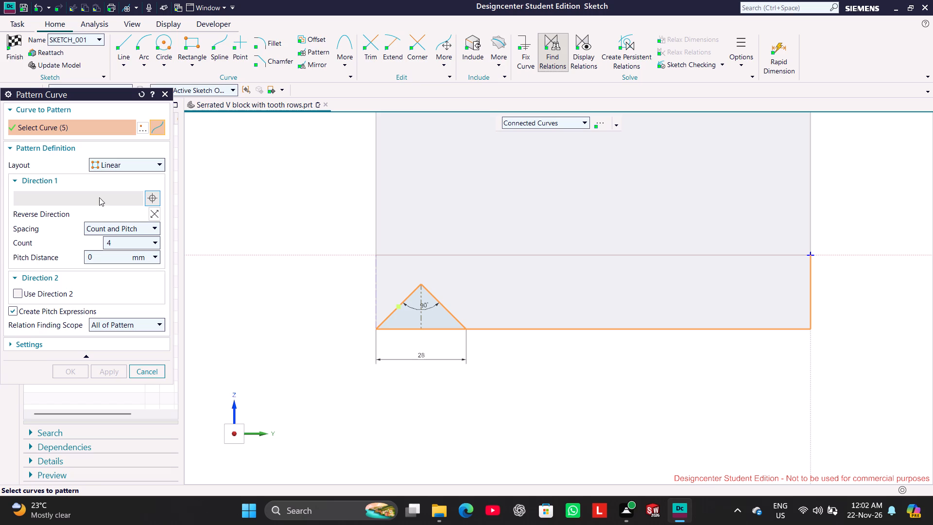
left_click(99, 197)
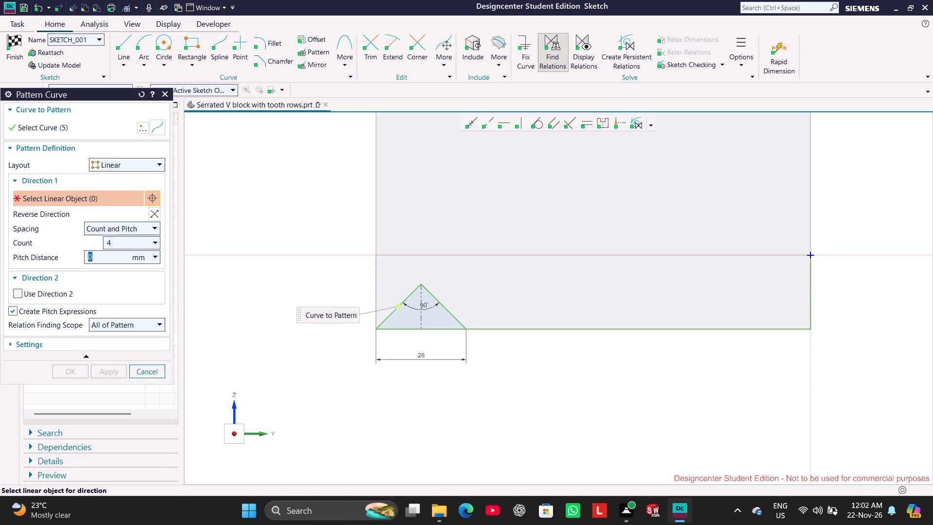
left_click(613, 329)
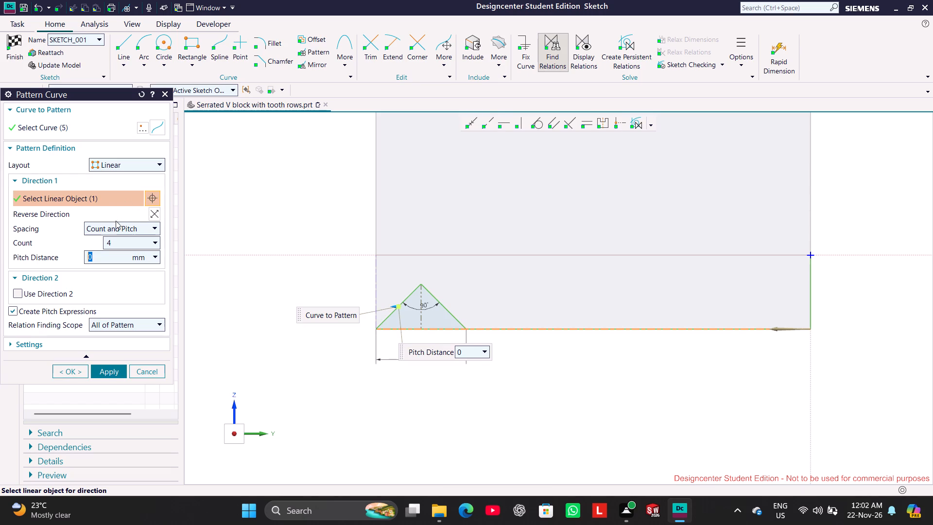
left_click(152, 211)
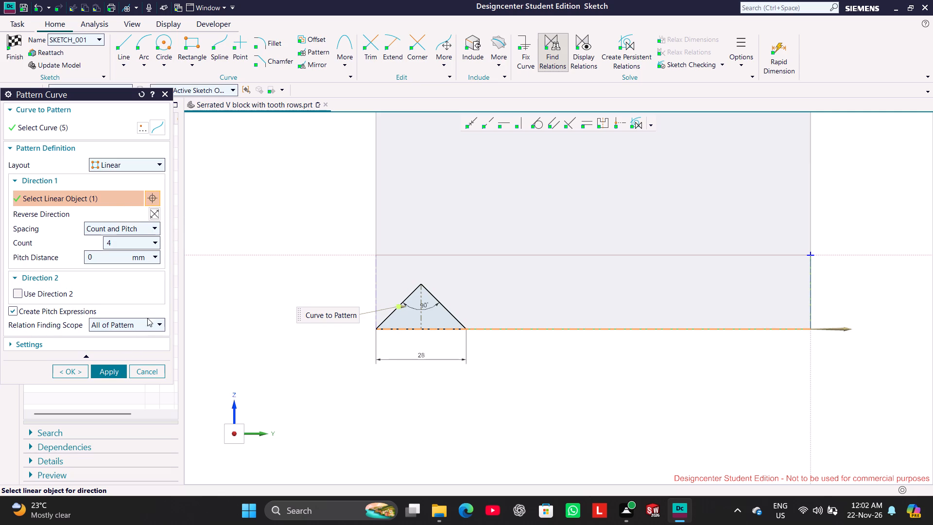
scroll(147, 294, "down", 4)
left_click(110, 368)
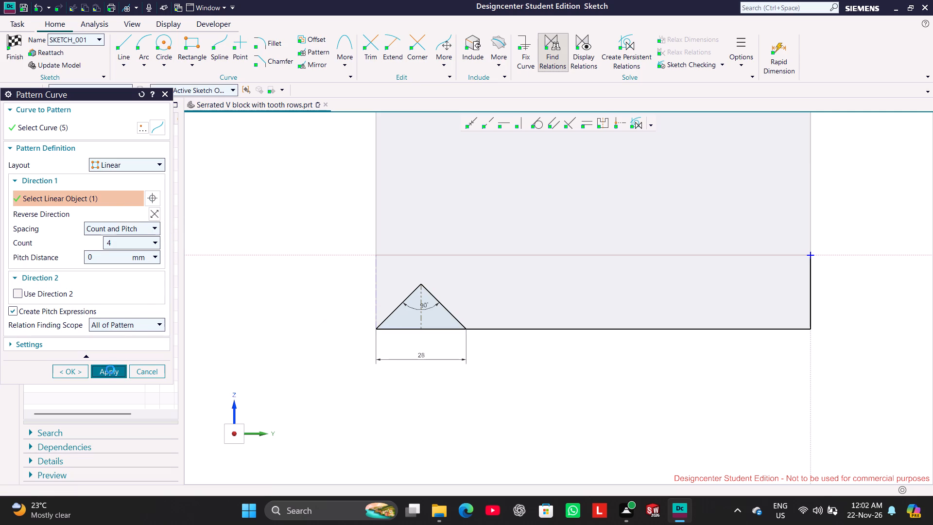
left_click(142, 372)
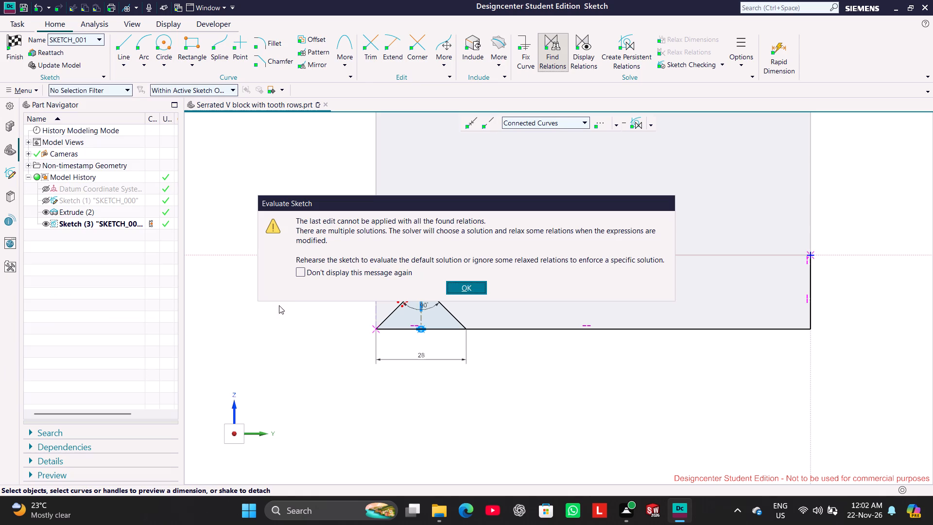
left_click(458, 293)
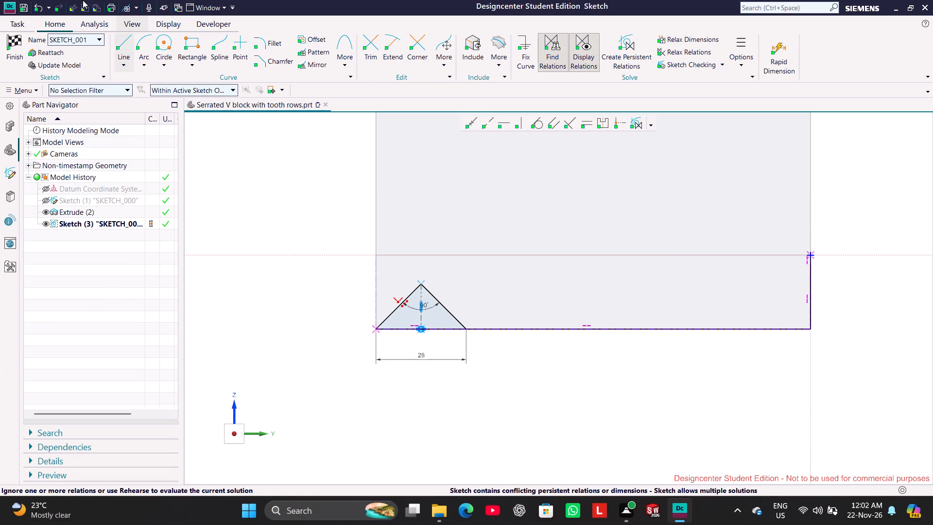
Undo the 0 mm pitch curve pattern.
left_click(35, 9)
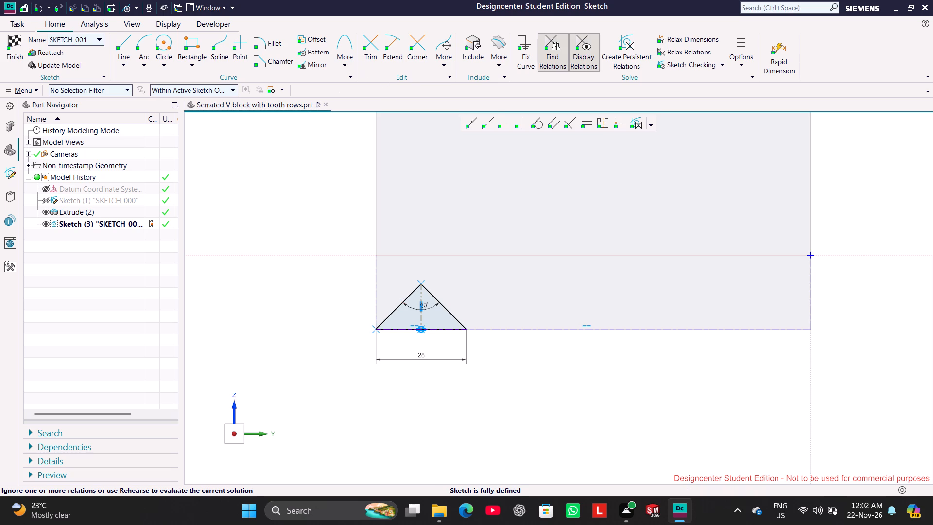
Start a linear Pattern Curve of only the tooth's three sides along the block's bottom edge, reversing the direction toward the edge's far end.
left_click(450, 319)
left_click(442, 329)
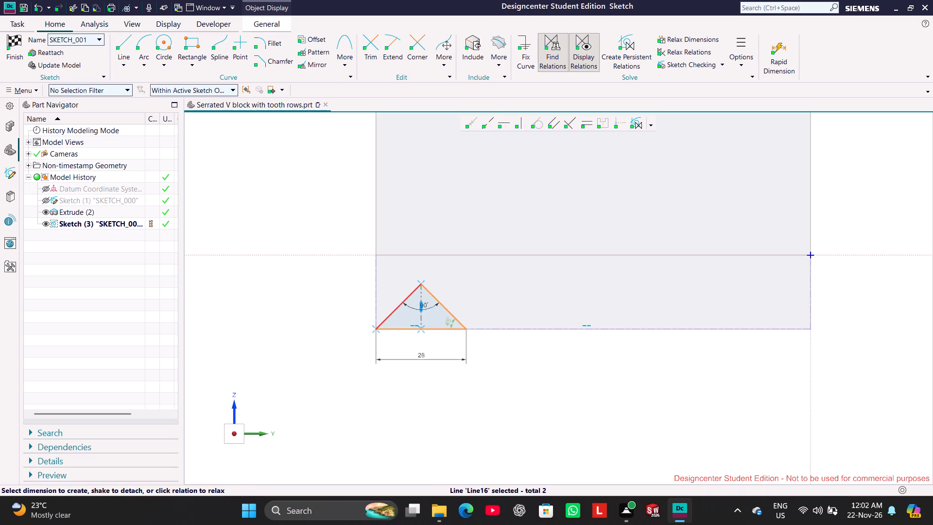
left_click(390, 317)
left_click(320, 52)
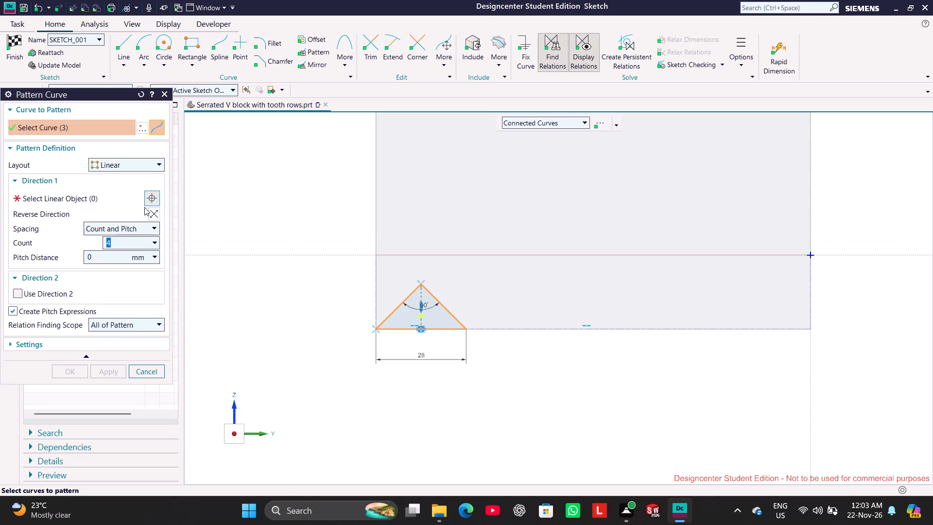
left_click(123, 199)
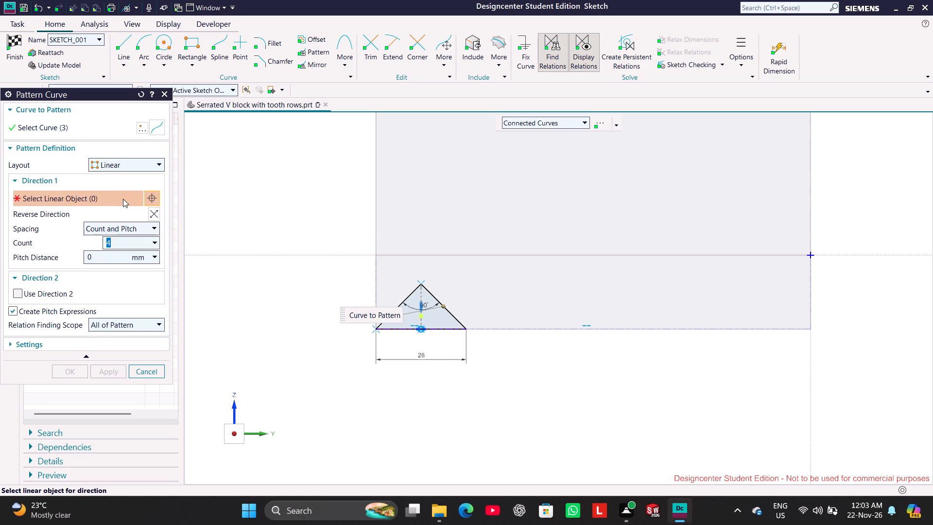
left_click(659, 331)
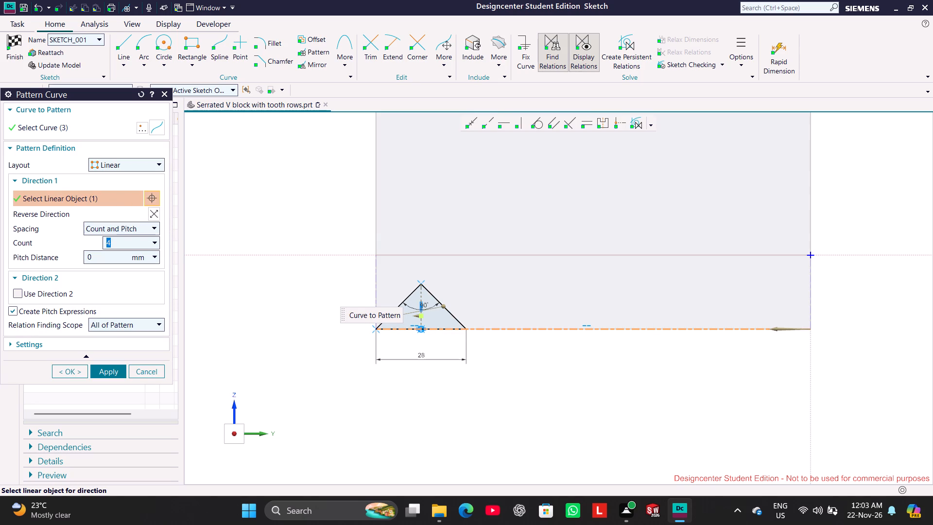
left_click(149, 213)
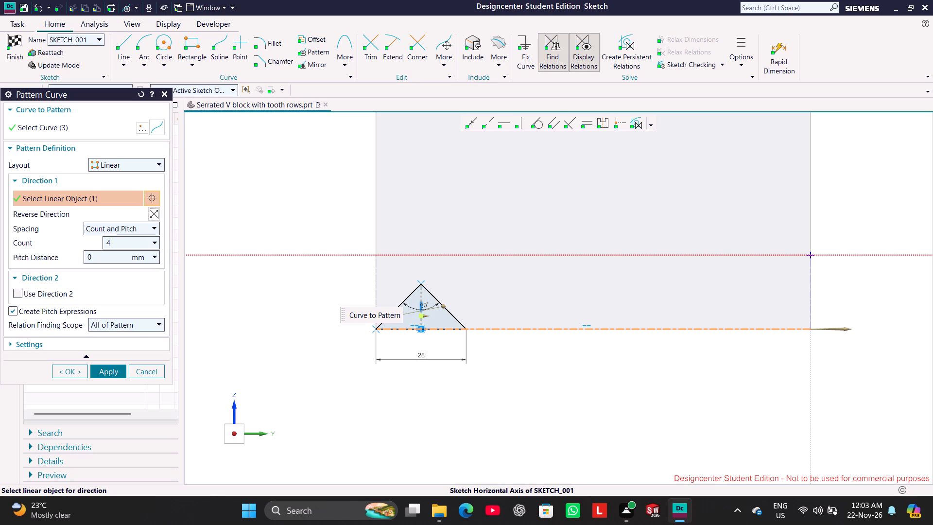
left_click(154, 228)
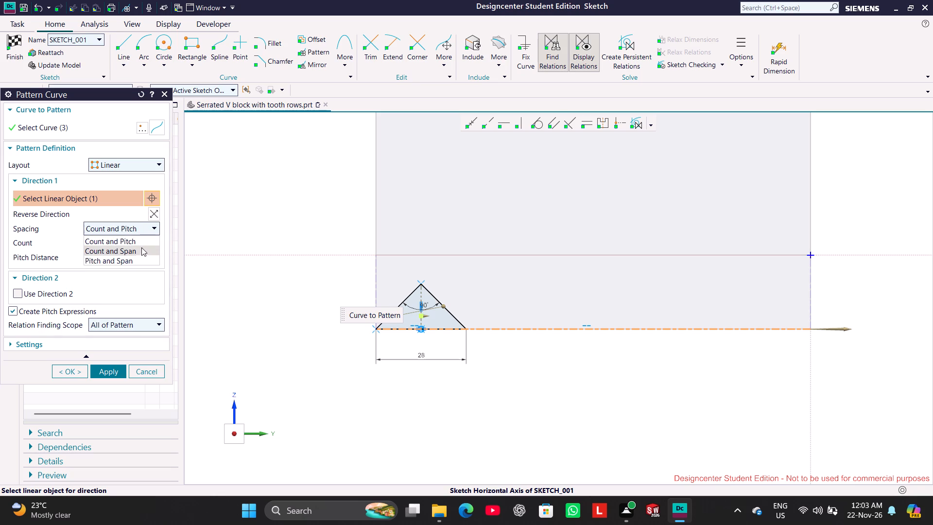
left_click(214, 237)
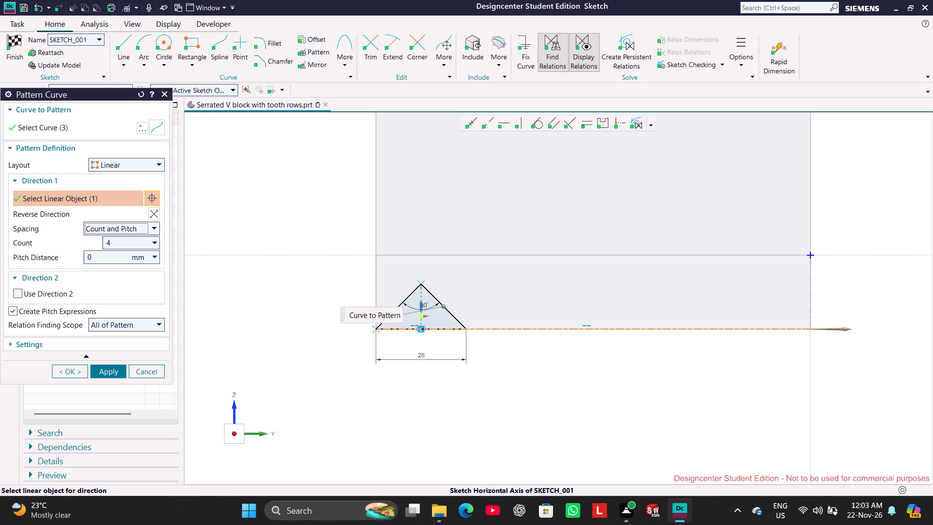
Set the pattern to a count of 4 with a 28 mm pitch distance and create the row of teeth.
double_click(138, 245)
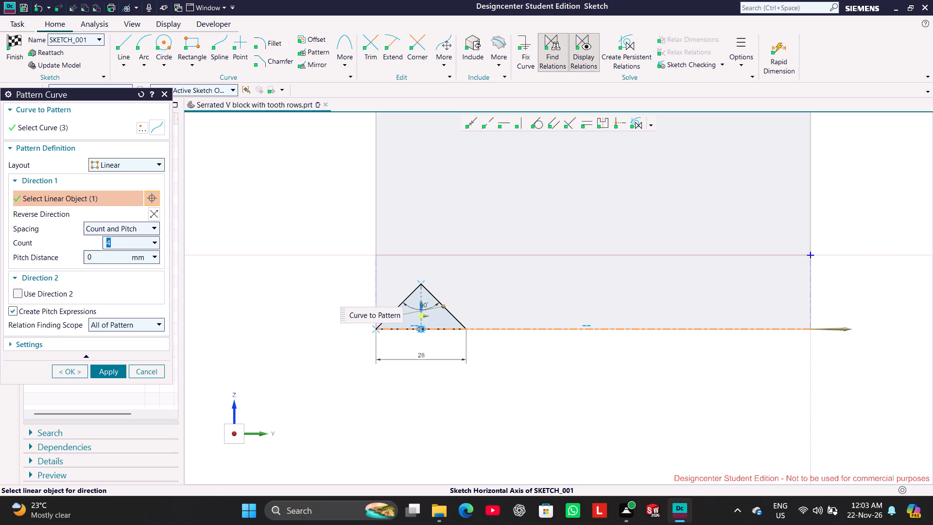
key("4")
key("Return")
left_click(152, 260)
left_click(152, 260)
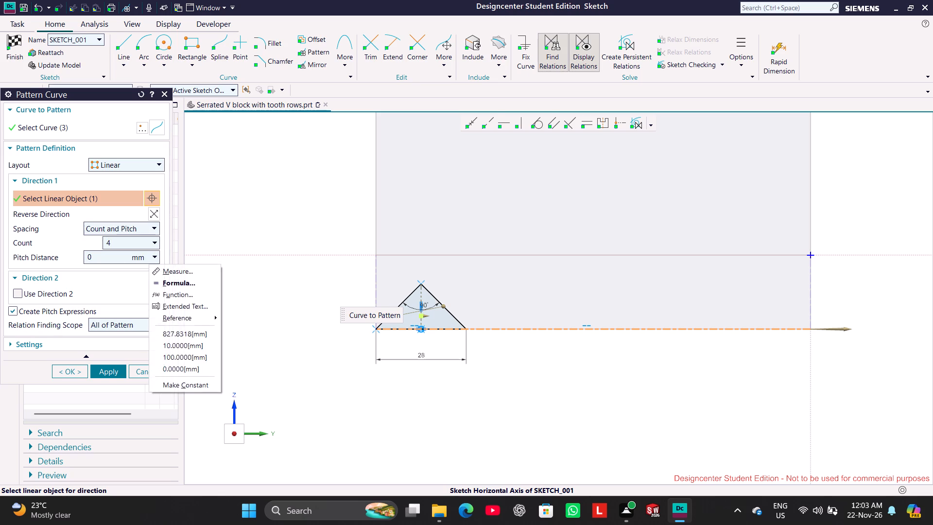
double_click(111, 257)
type("10")
key("Return")
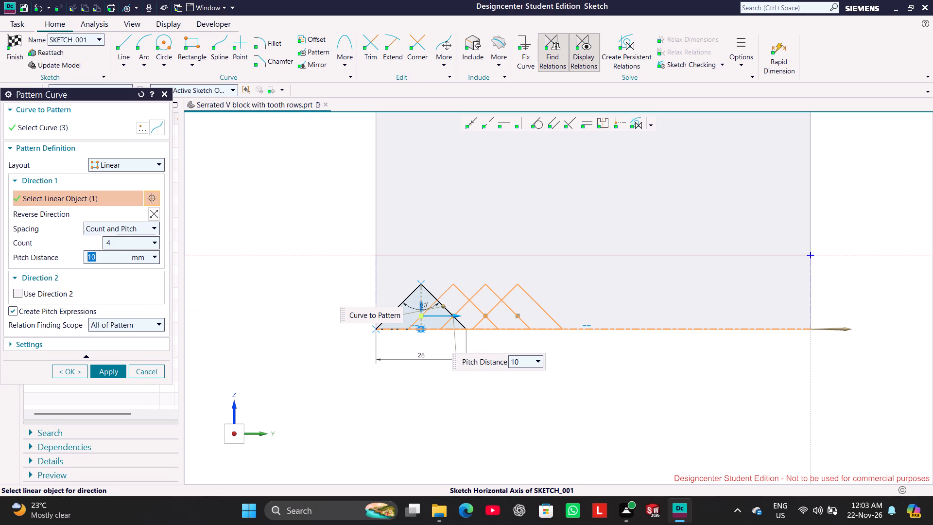
type("28")
key("Return")
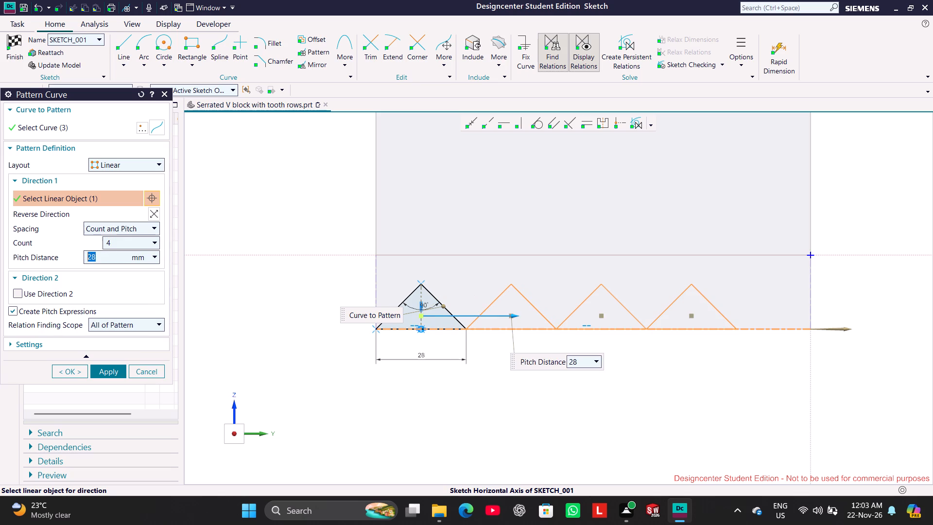
left_click(112, 368)
left_click(151, 374)
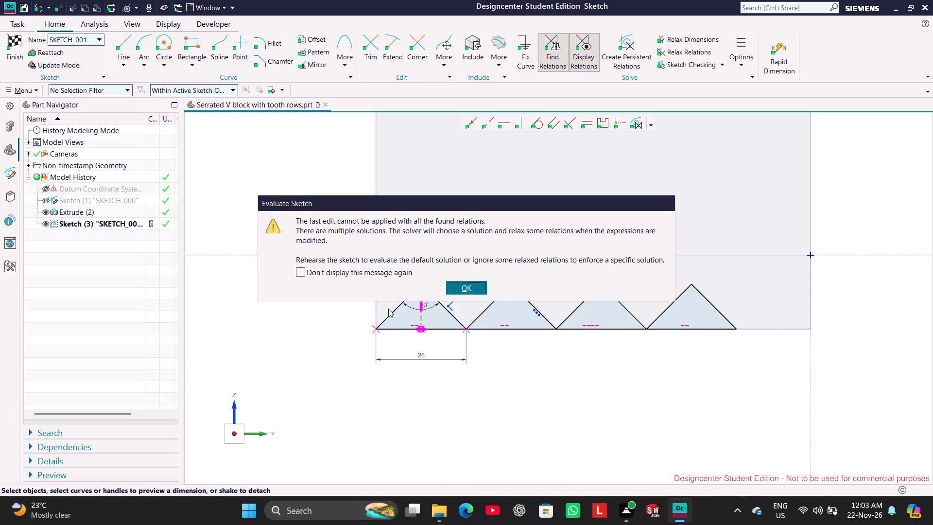
left_click(471, 290)
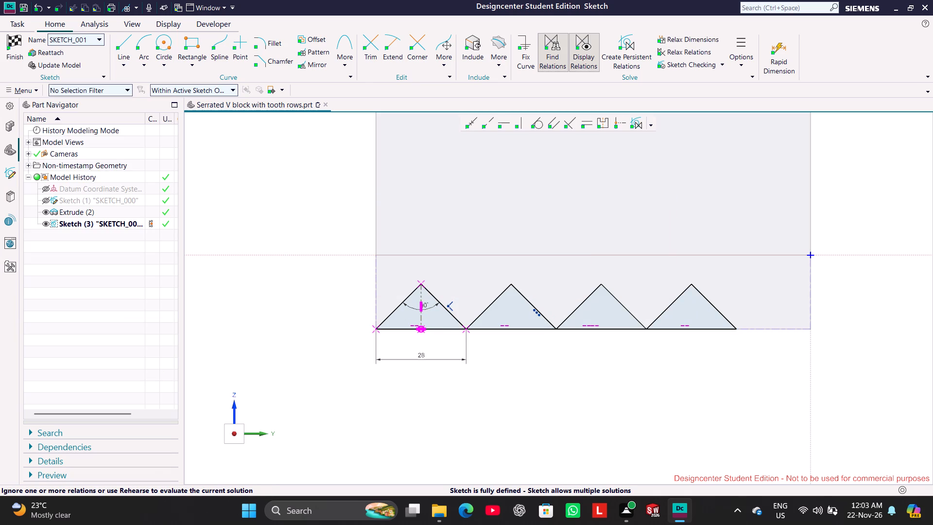
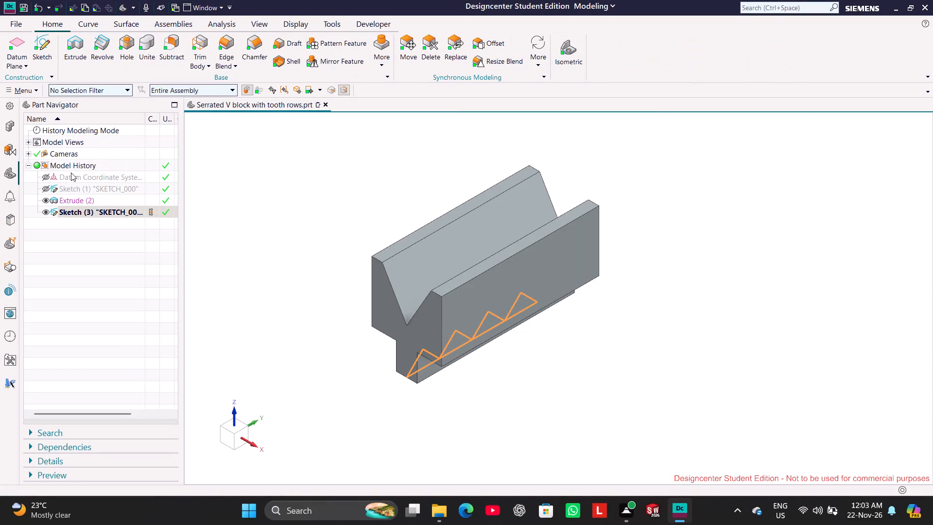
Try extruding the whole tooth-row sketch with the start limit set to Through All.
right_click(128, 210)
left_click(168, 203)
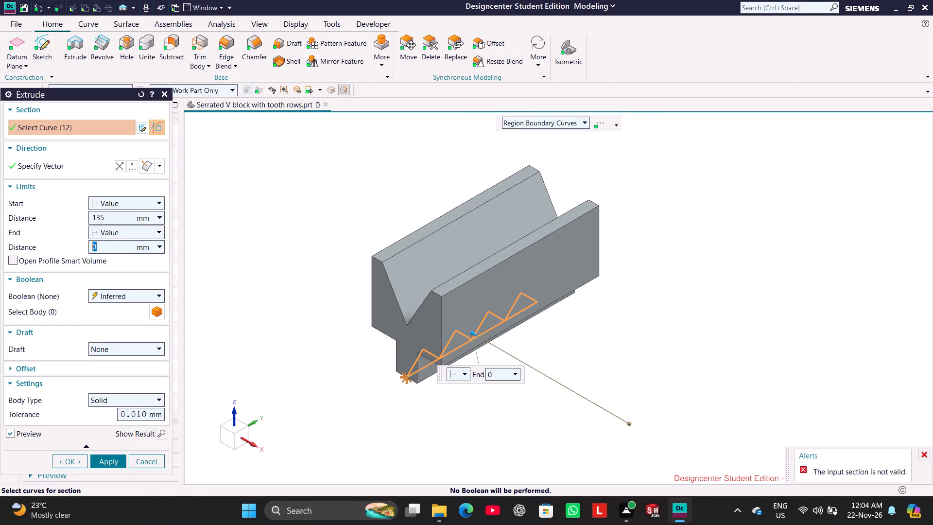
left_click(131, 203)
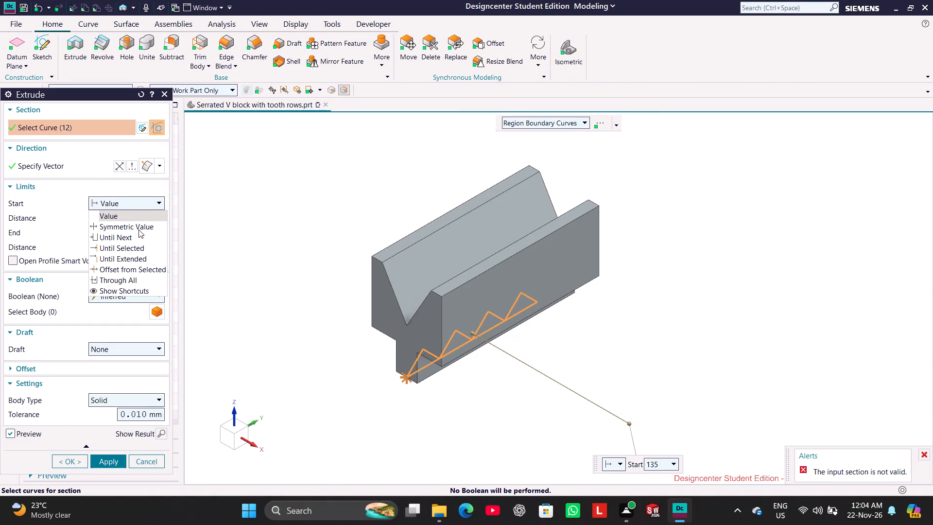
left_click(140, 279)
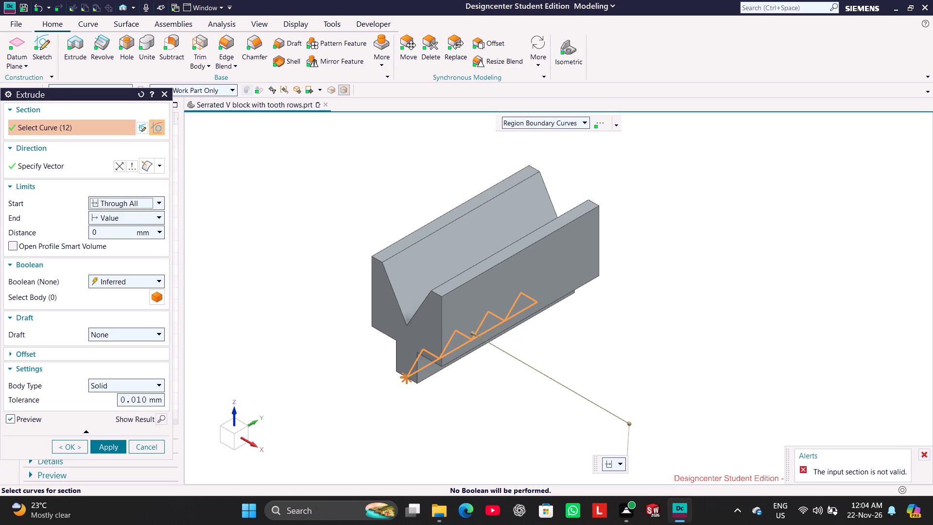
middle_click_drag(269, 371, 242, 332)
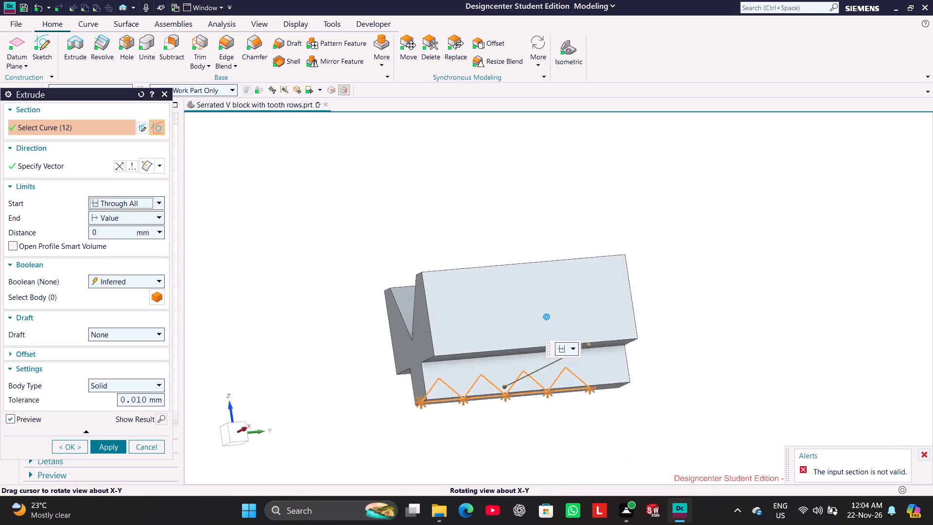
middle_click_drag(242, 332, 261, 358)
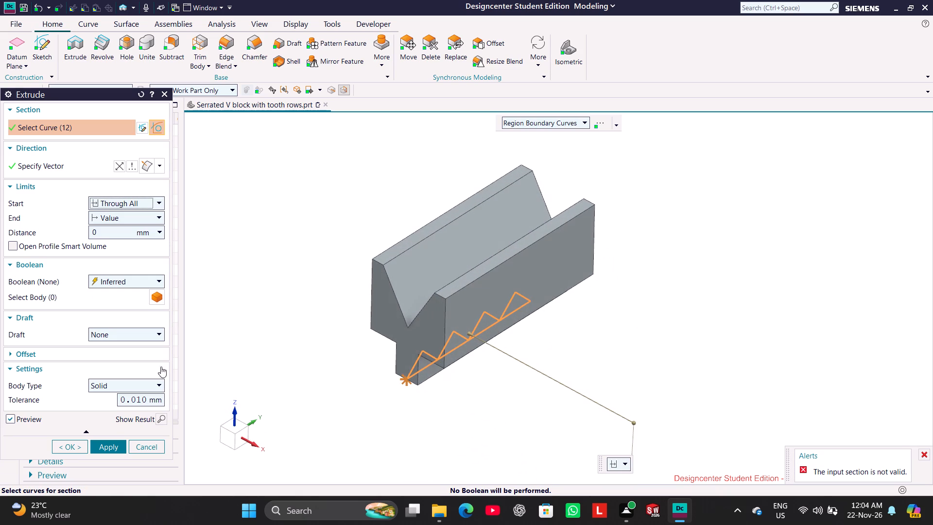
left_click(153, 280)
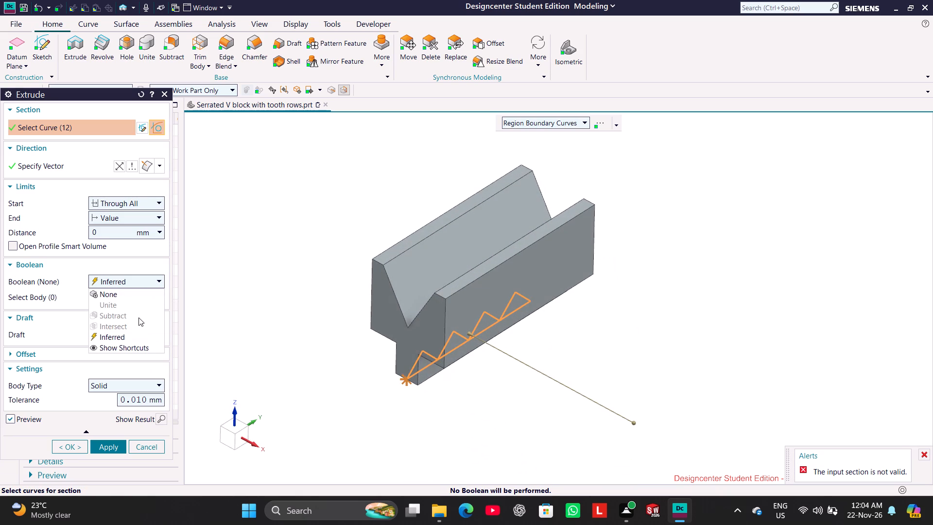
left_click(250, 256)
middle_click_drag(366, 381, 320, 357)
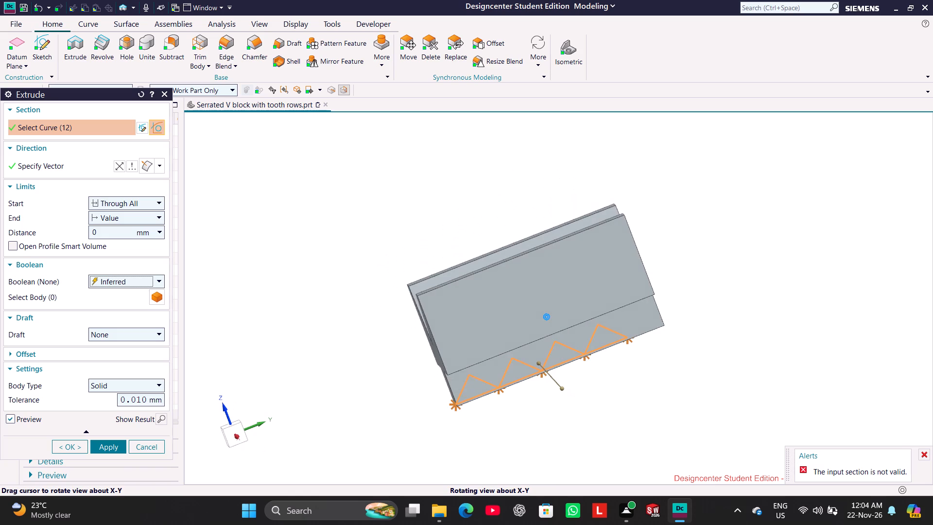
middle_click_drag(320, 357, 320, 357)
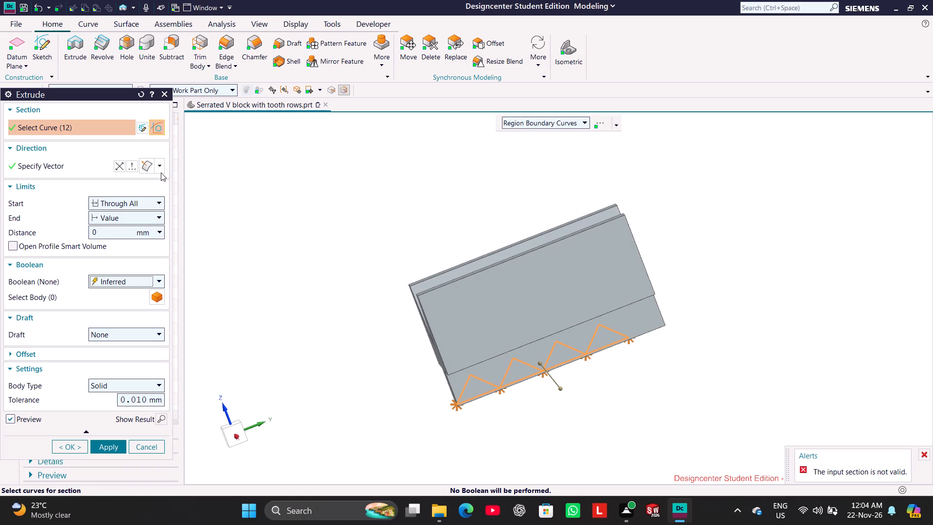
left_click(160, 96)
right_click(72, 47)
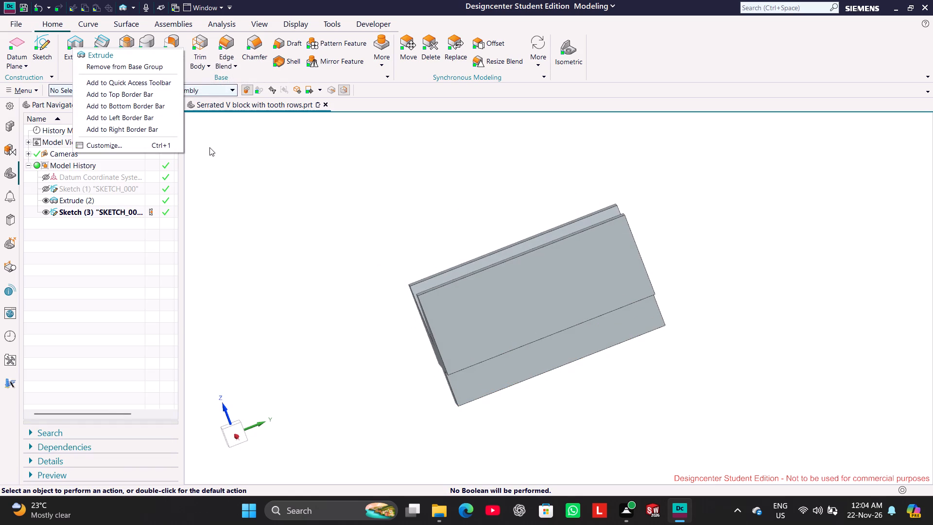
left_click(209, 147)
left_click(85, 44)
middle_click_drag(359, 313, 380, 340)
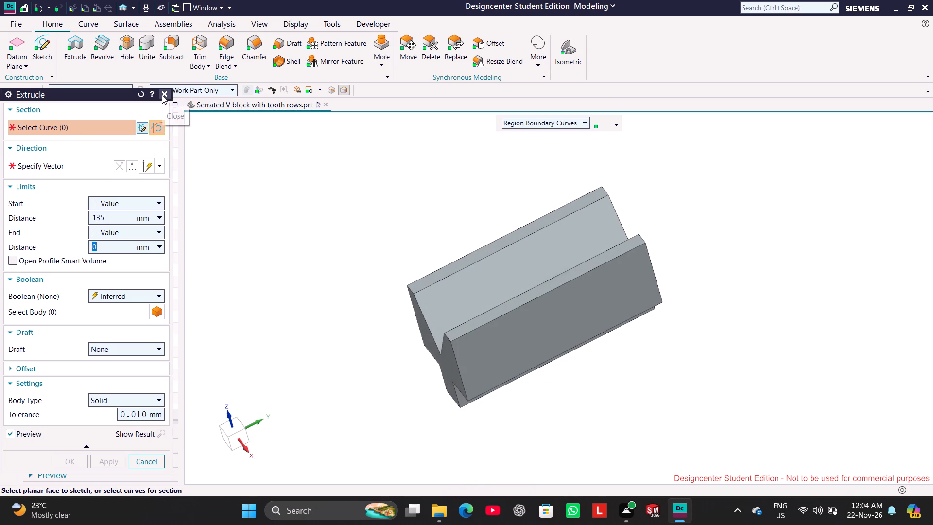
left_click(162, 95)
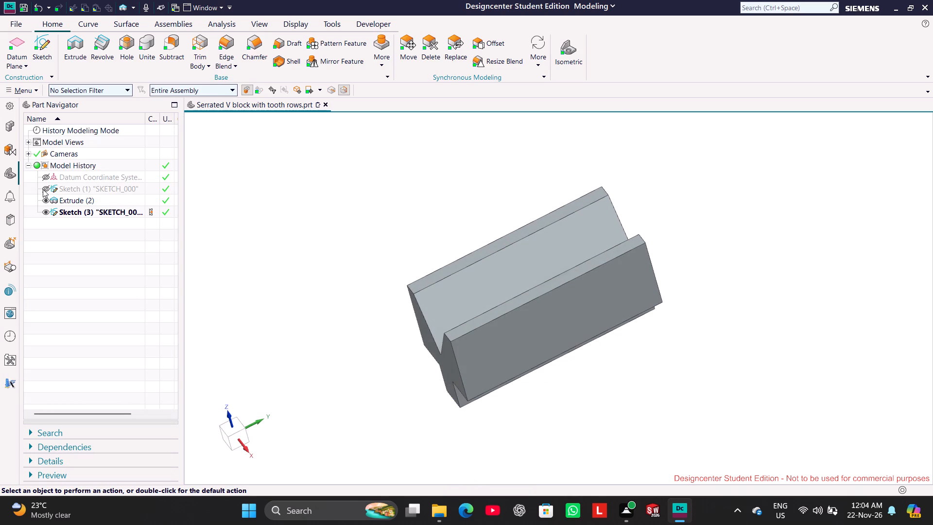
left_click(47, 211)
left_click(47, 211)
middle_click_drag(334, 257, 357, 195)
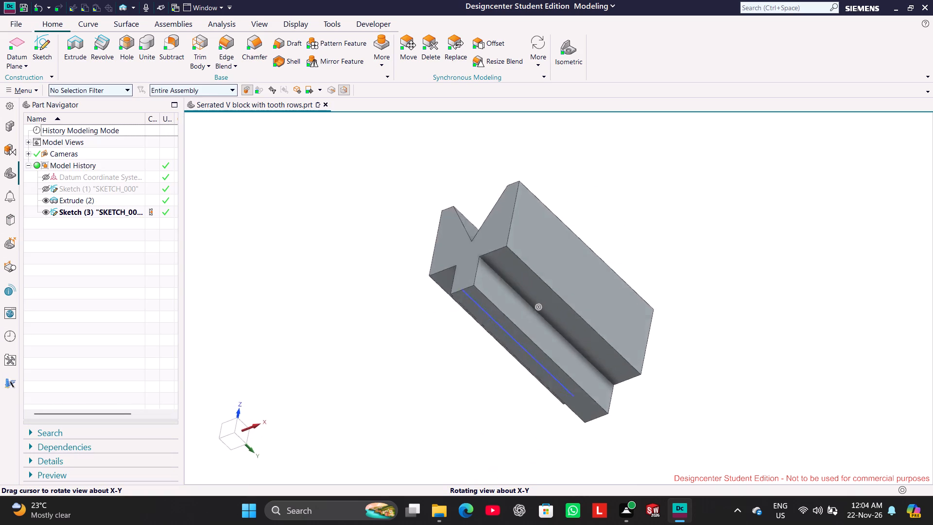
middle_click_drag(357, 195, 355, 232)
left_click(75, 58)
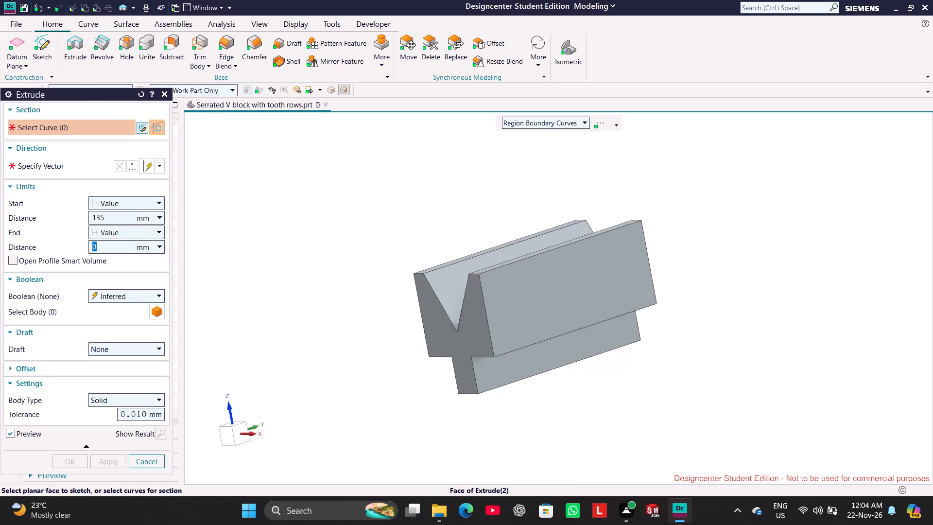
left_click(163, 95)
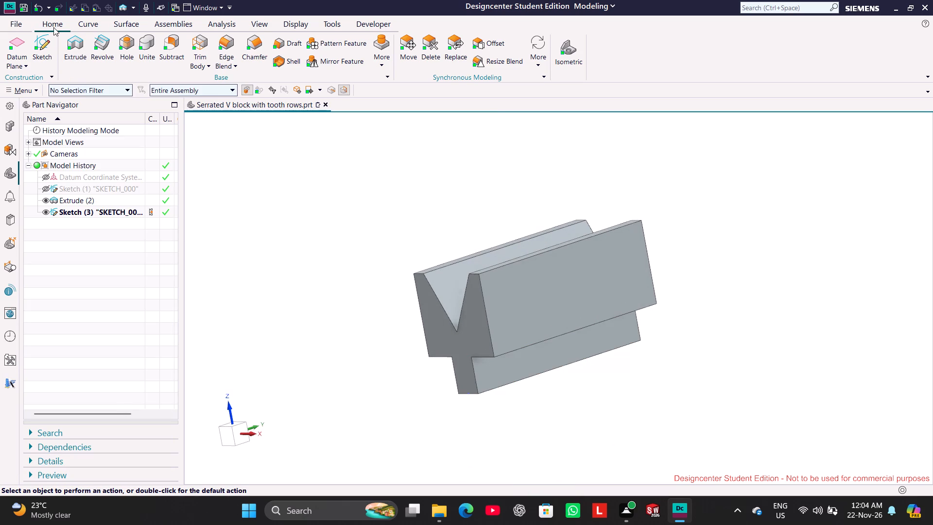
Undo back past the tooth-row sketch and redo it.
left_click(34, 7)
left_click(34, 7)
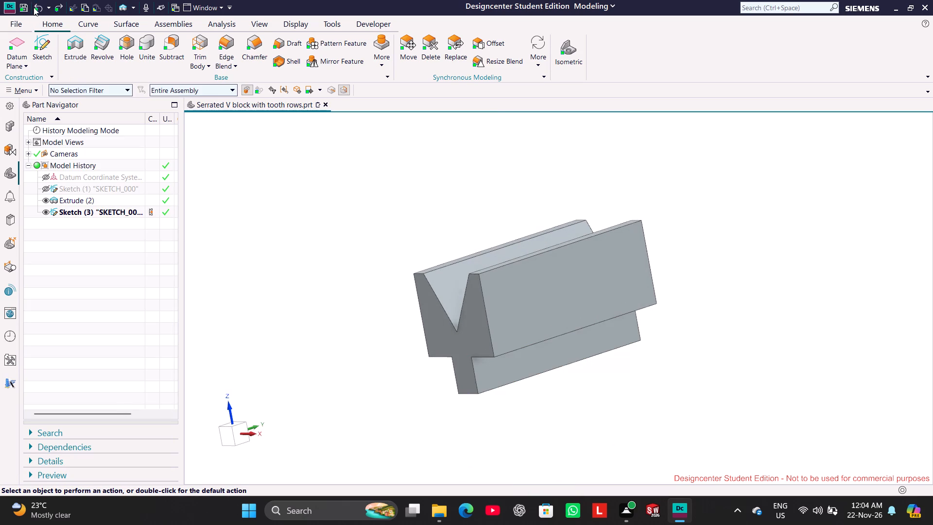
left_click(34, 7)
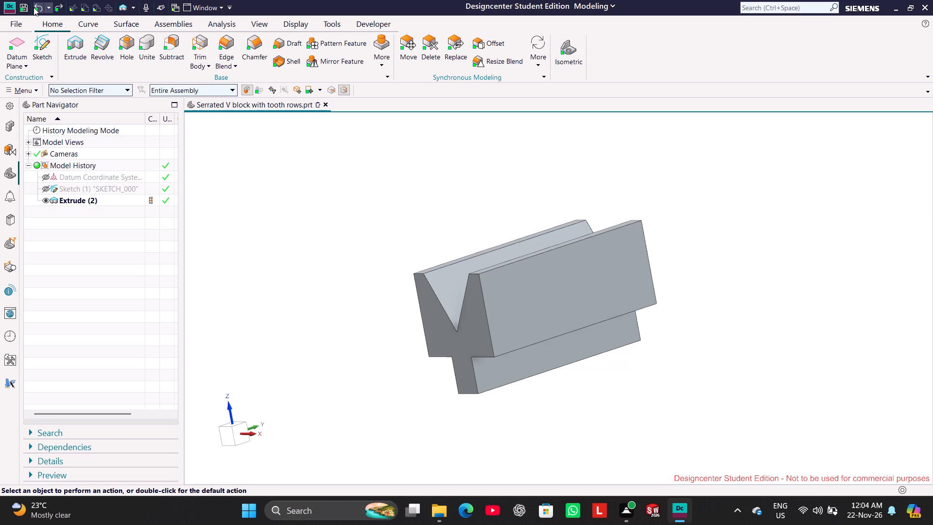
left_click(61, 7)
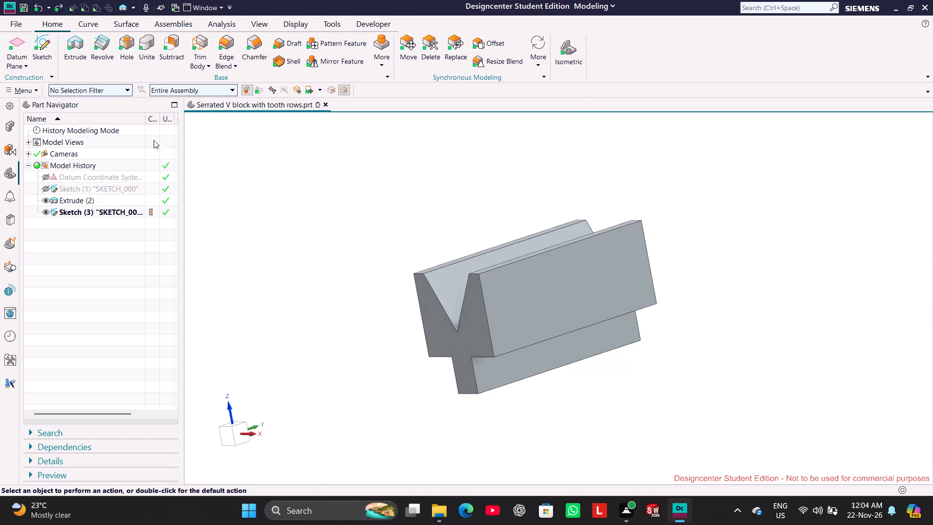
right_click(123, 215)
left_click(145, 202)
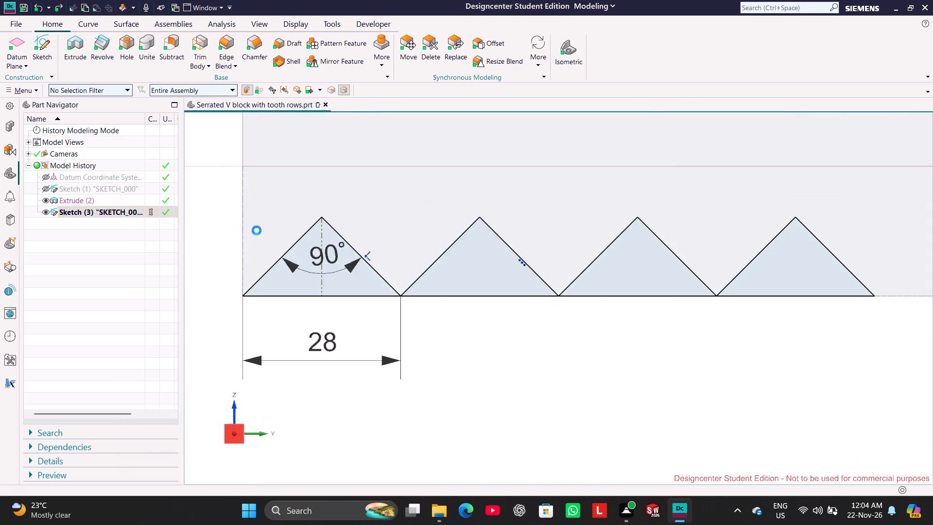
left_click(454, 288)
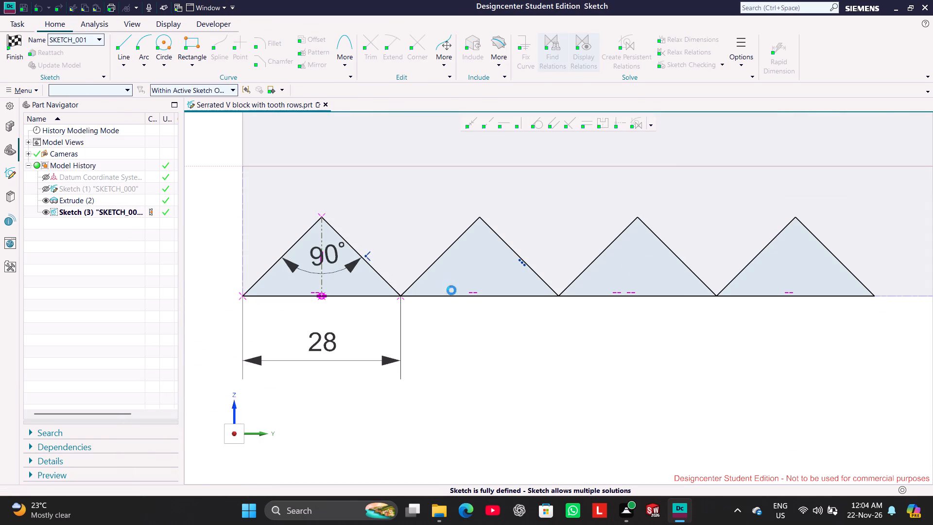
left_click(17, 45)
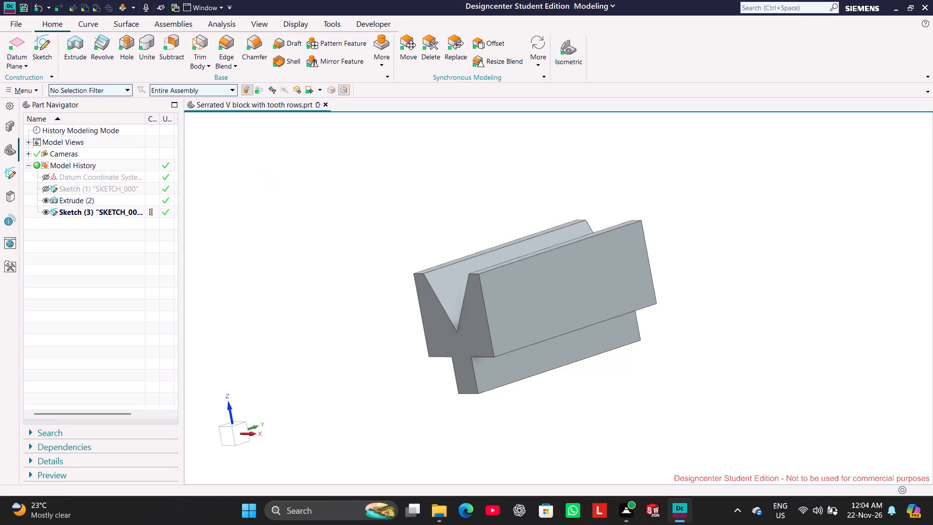
Reopen the tooth-row sketch and draw three connected lines enclosing a strip about 7.5 mm deep beneath the full row of teeth.
right_click(111, 210)
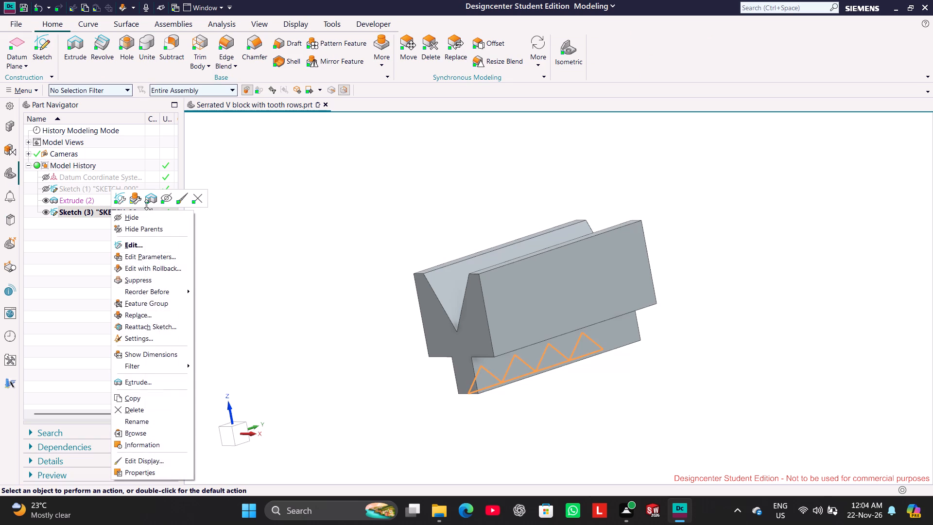
left_click(137, 203)
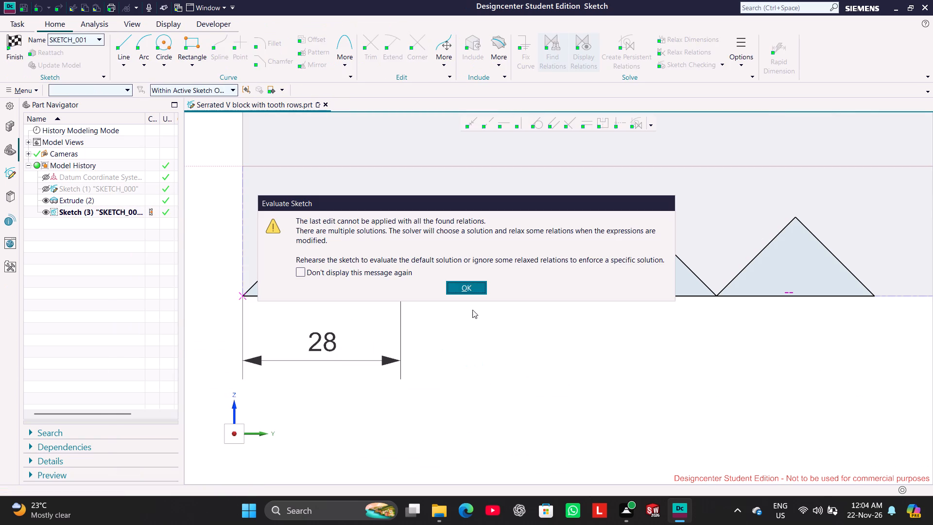
left_click(457, 280)
left_click(459, 285)
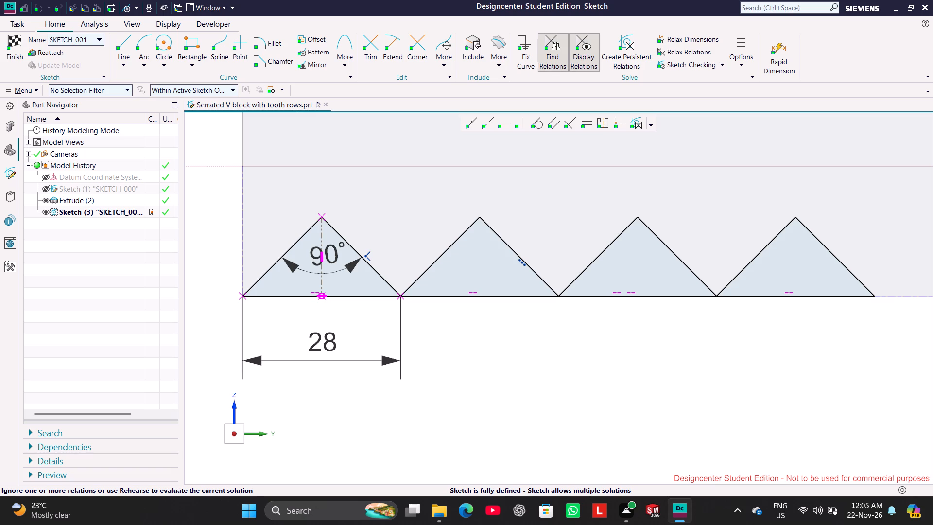
left_click(116, 46)
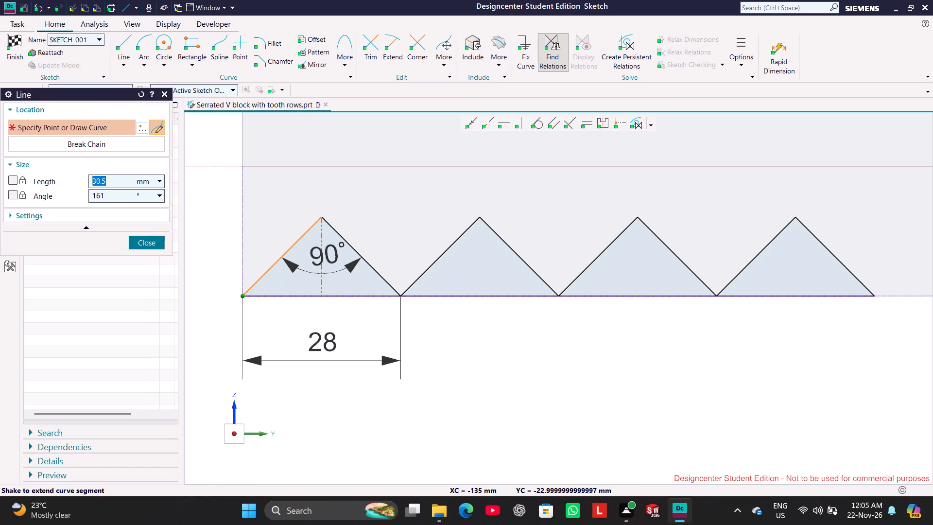
left_click(245, 293)
left_click(242, 338)
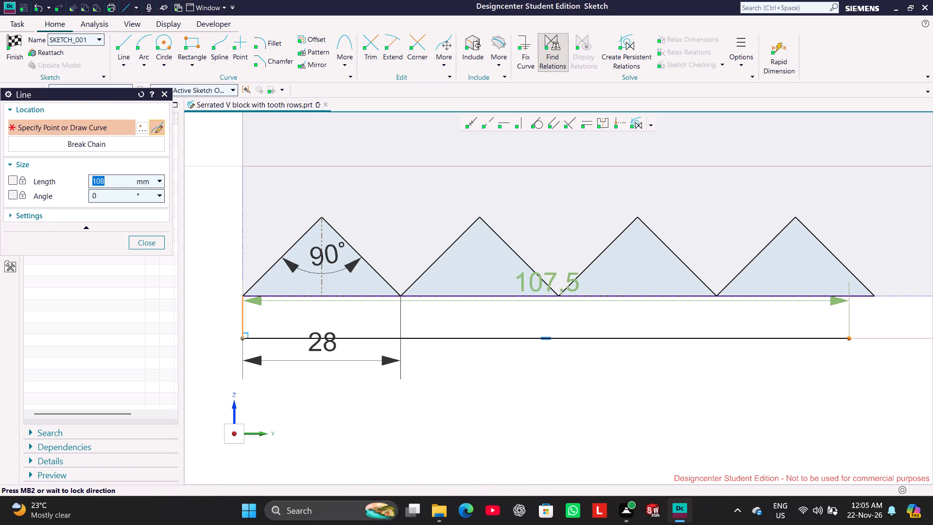
left_click(879, 332)
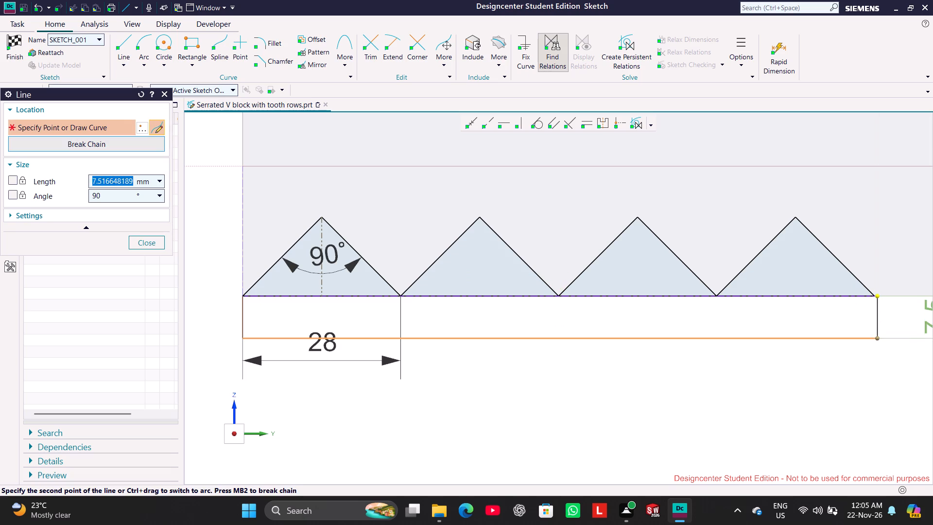
left_click(874, 296)
left_click(154, 249)
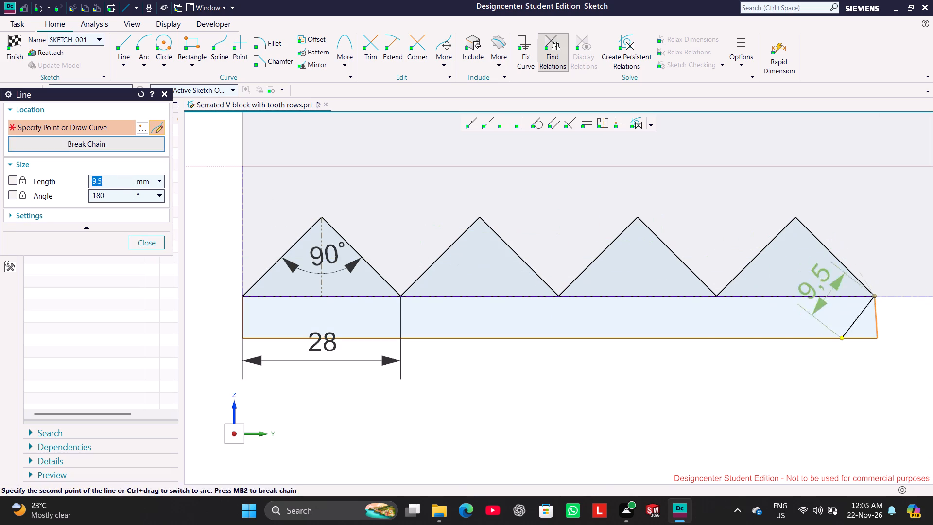
left_click(147, 240)
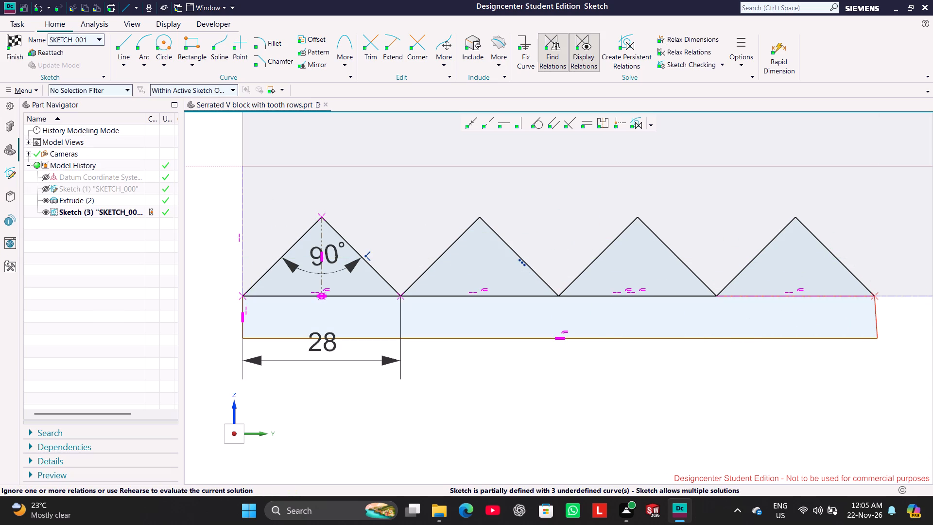
Make the slanted closing line at the far end of the strip below the last tooth vertical.
right_click(877, 315)
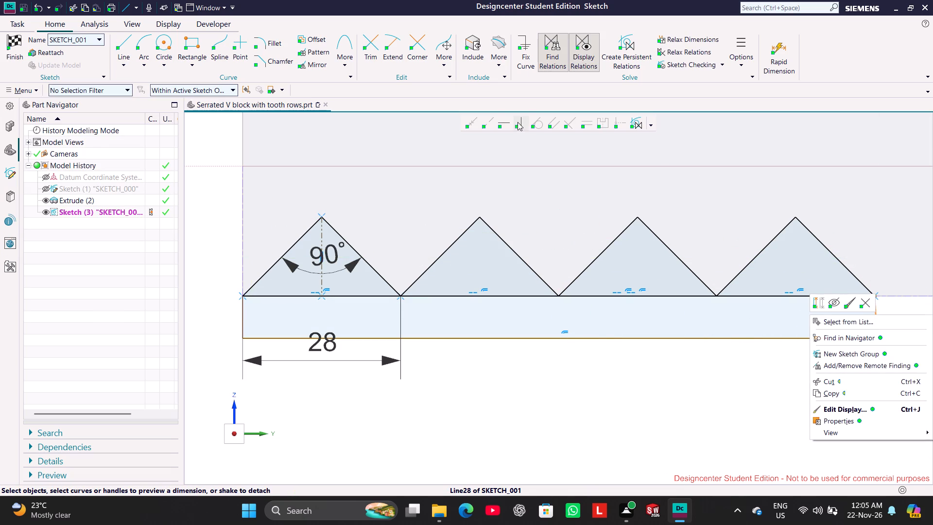
left_click(518, 122)
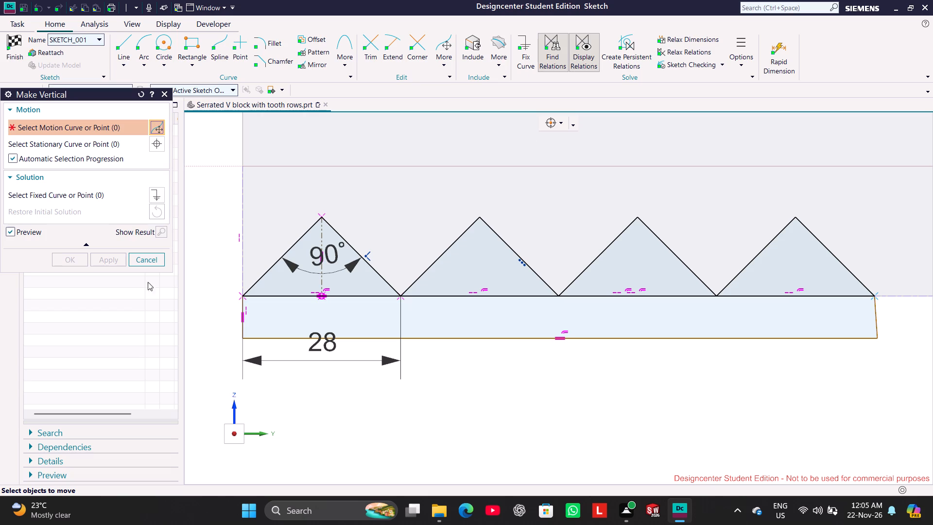
left_click(147, 258)
left_click(875, 325)
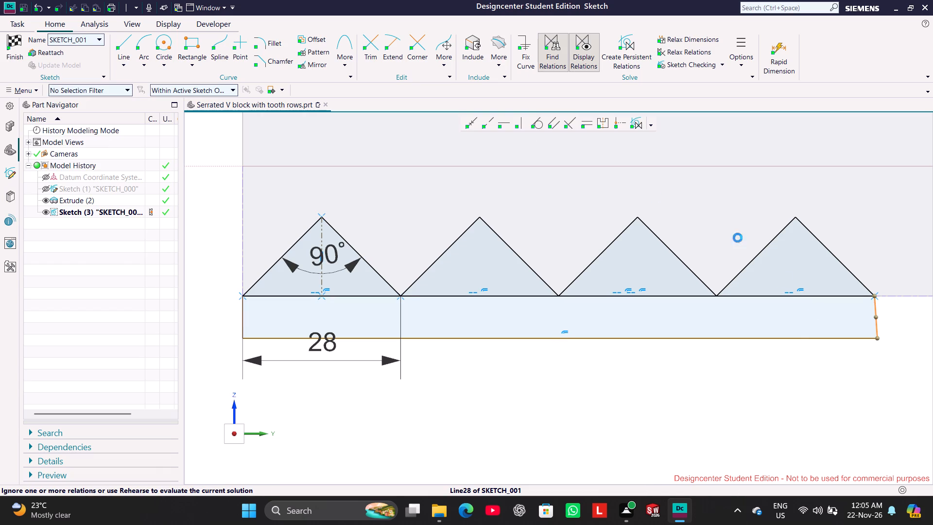
left_click(520, 122)
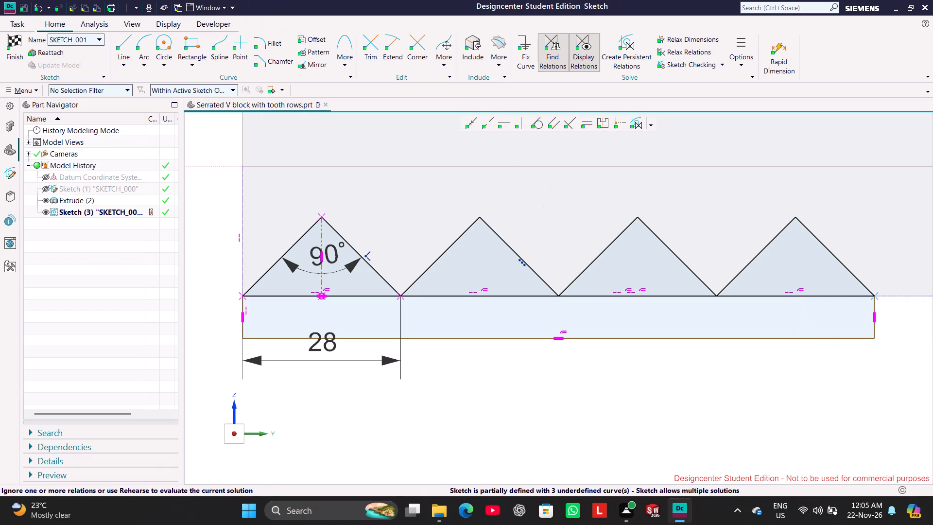
left_click(596, 392)
Convert the four horizontal base lines of the teeth in the tooth-row sketch to reference lines.
left_click(438, 294)
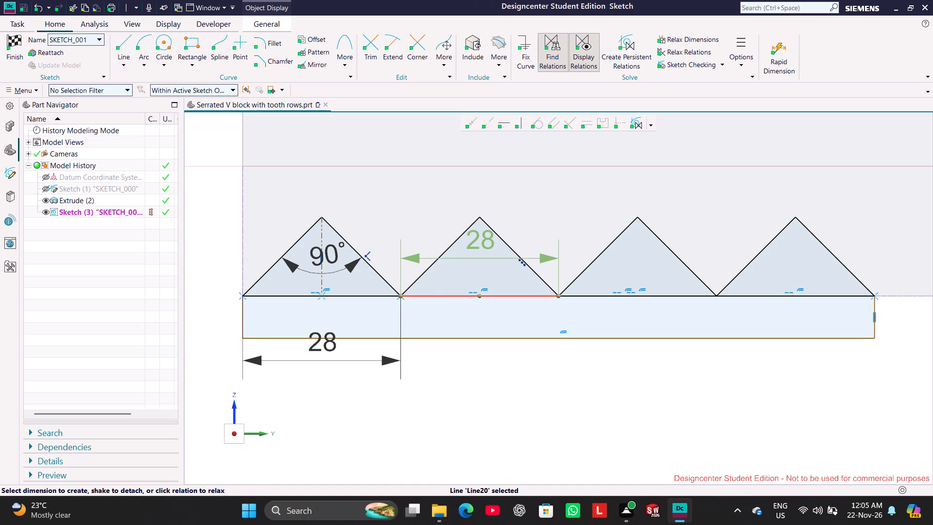
right_click(446, 297)
left_click(466, 287)
right_click(369, 298)
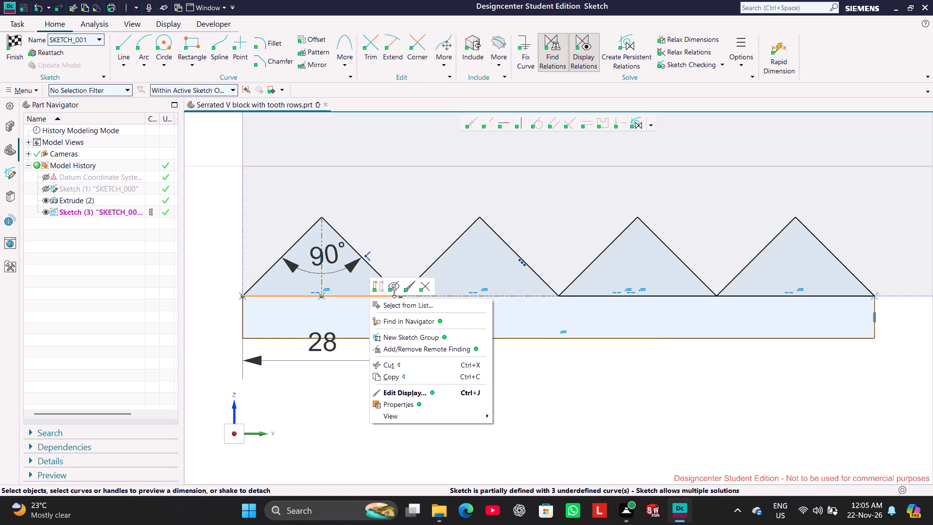
left_click(382, 289)
right_click(636, 297)
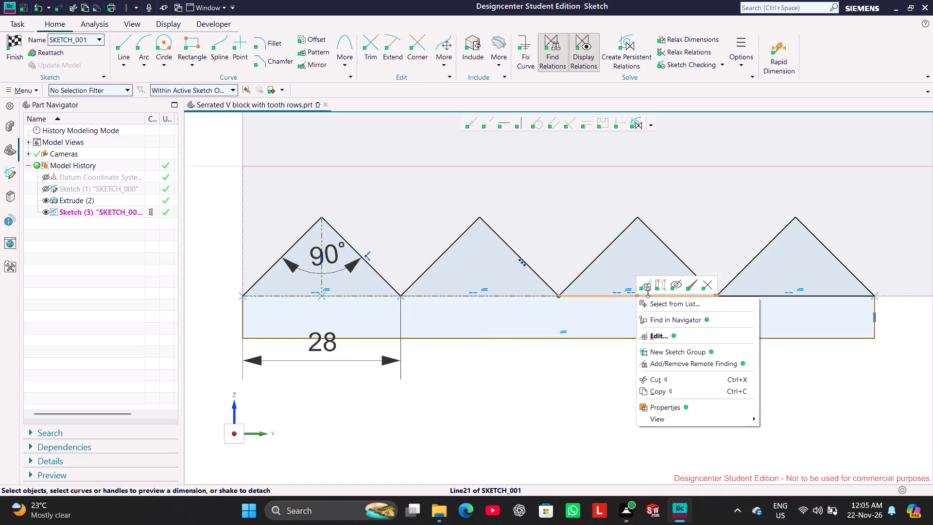
left_click(661, 282)
right_click(753, 293)
left_click(777, 282)
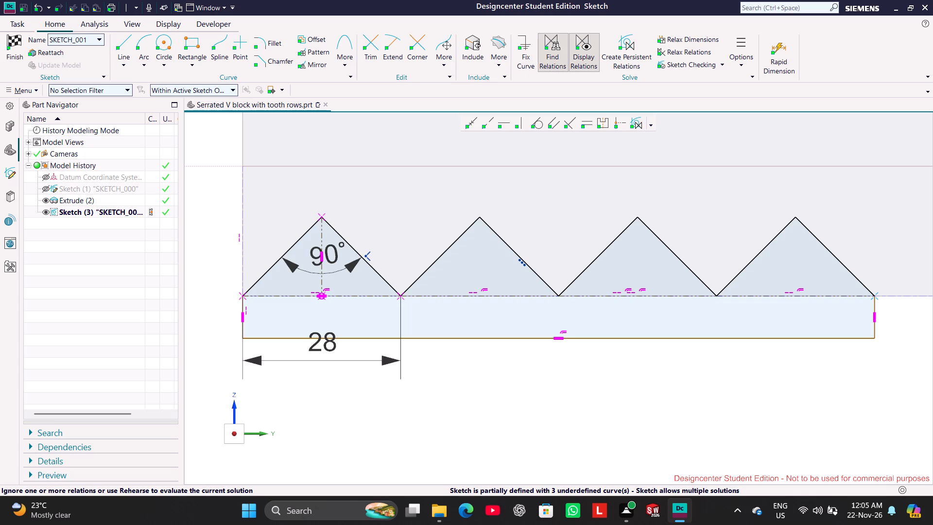
Dimension the depth of the strip beneath the teeth at about 7.5 mm and finish the sketch.
left_click(871, 330)
scroll(892, 351, "down", 2)
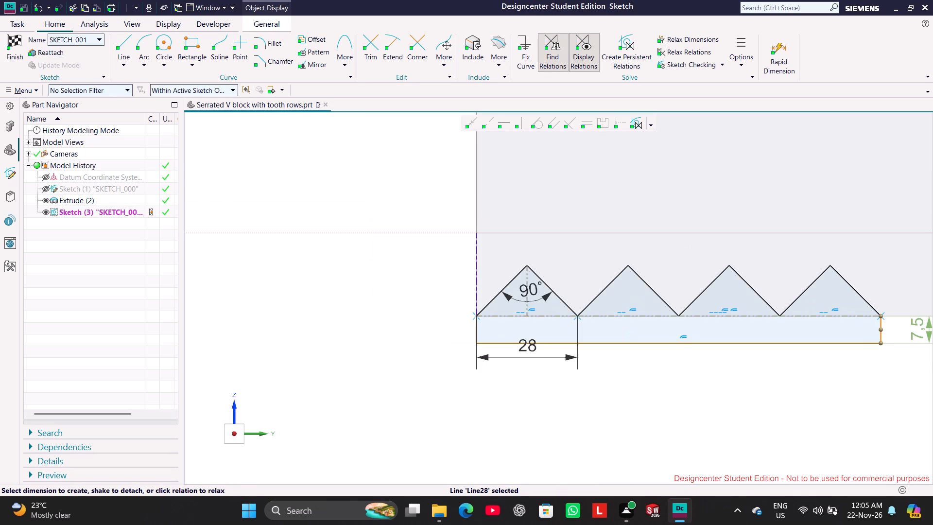
double_click(919, 332)
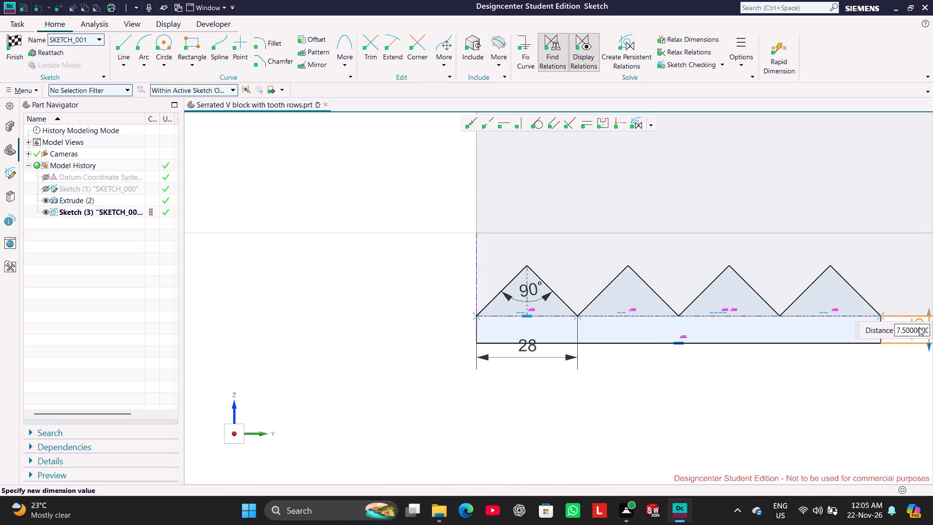
key("5")
key("Return")
left_click(326, 282)
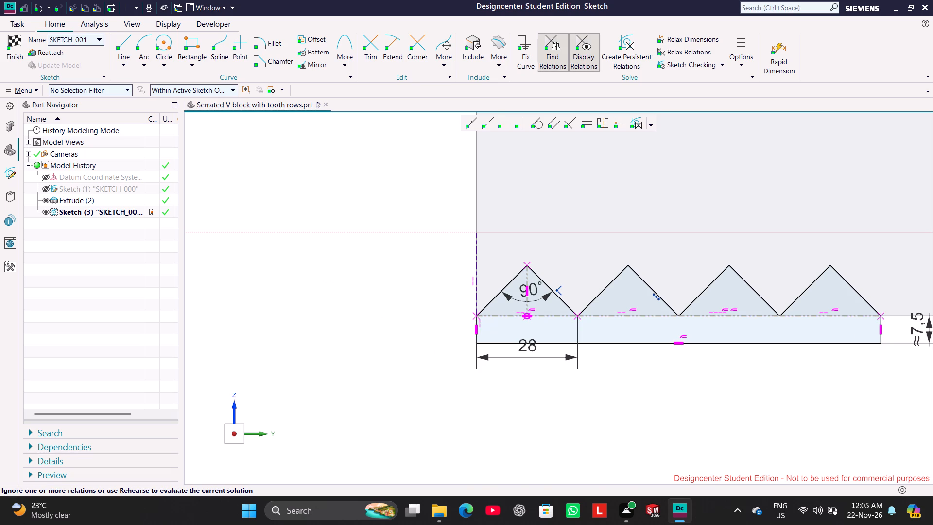
left_click(17, 49)
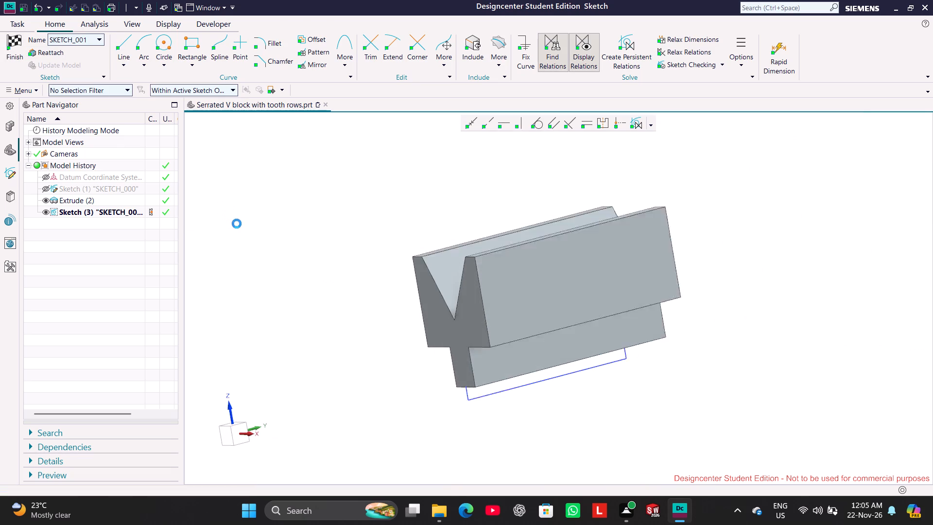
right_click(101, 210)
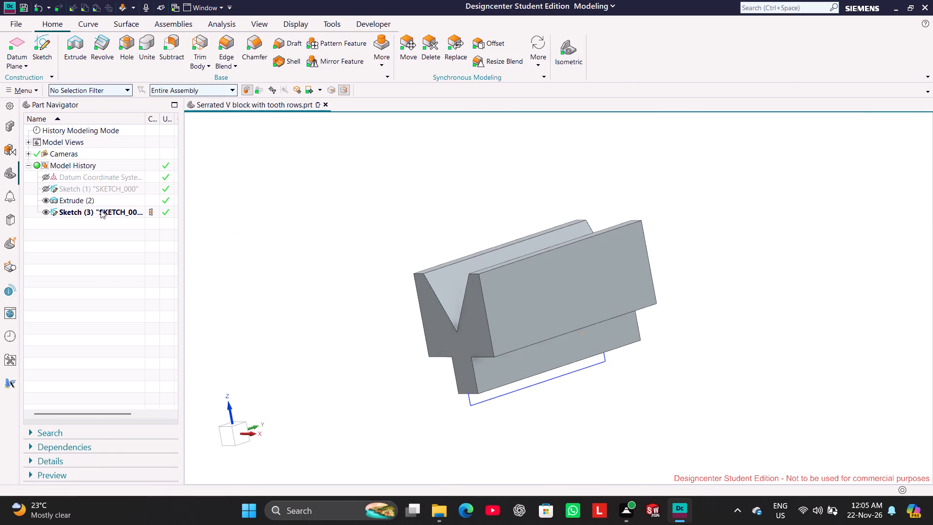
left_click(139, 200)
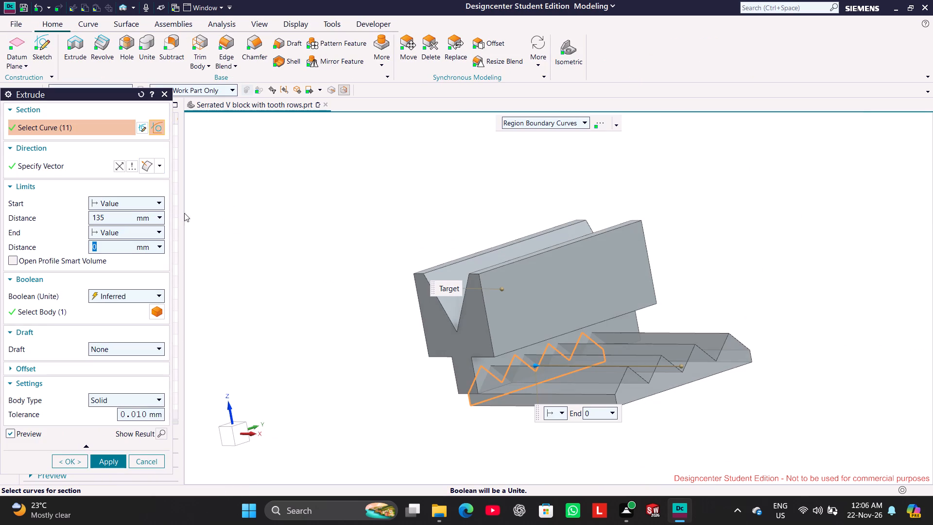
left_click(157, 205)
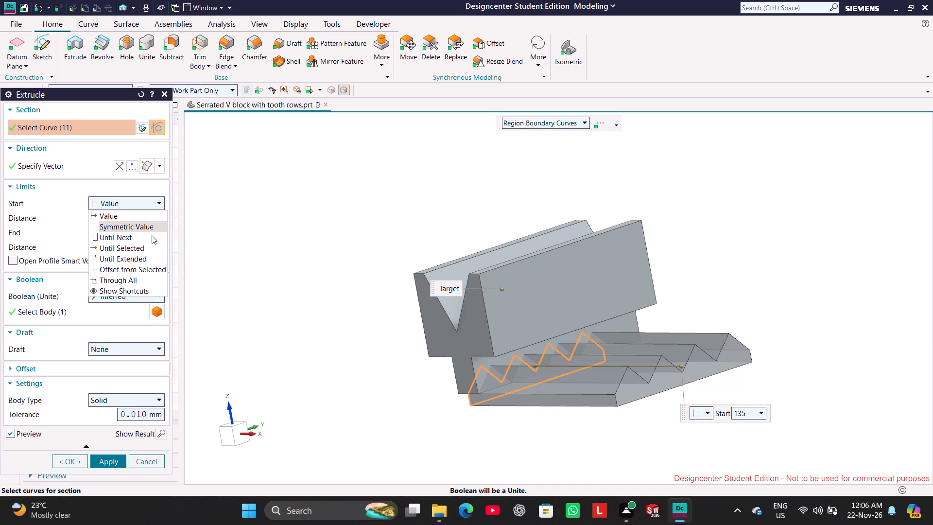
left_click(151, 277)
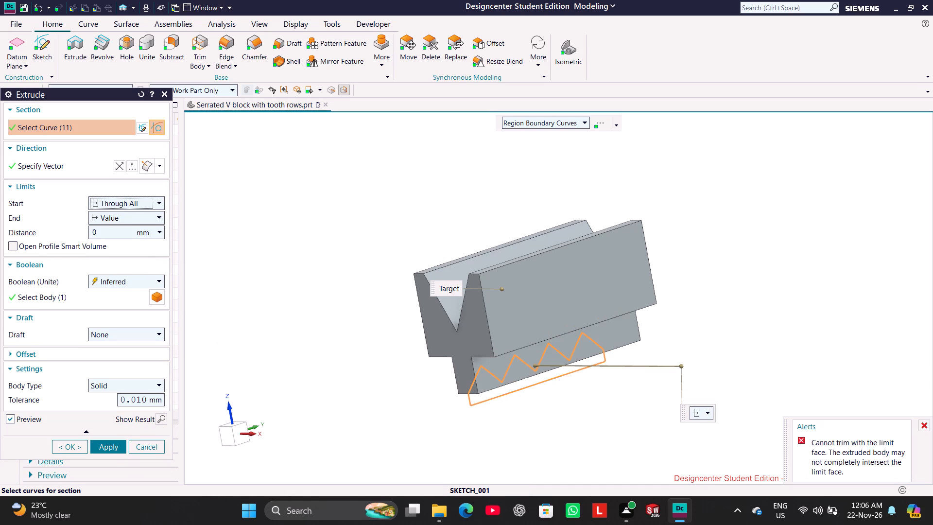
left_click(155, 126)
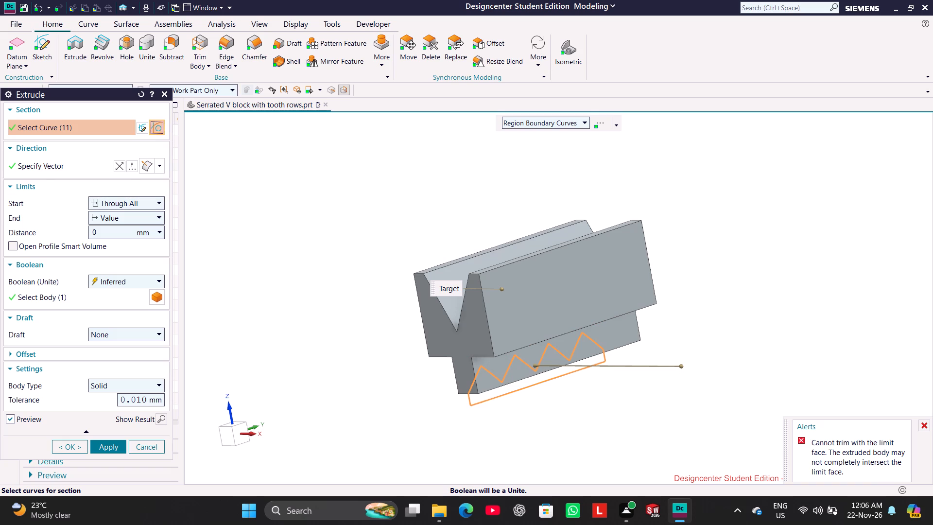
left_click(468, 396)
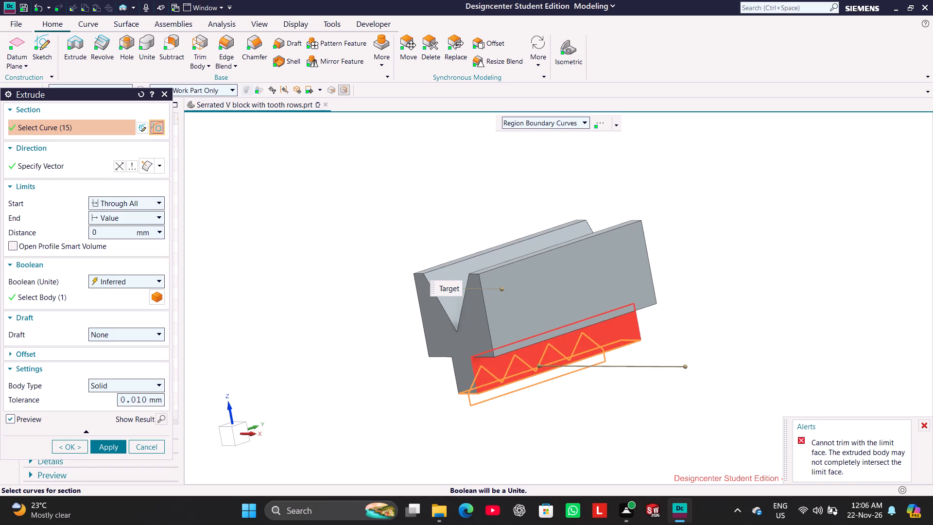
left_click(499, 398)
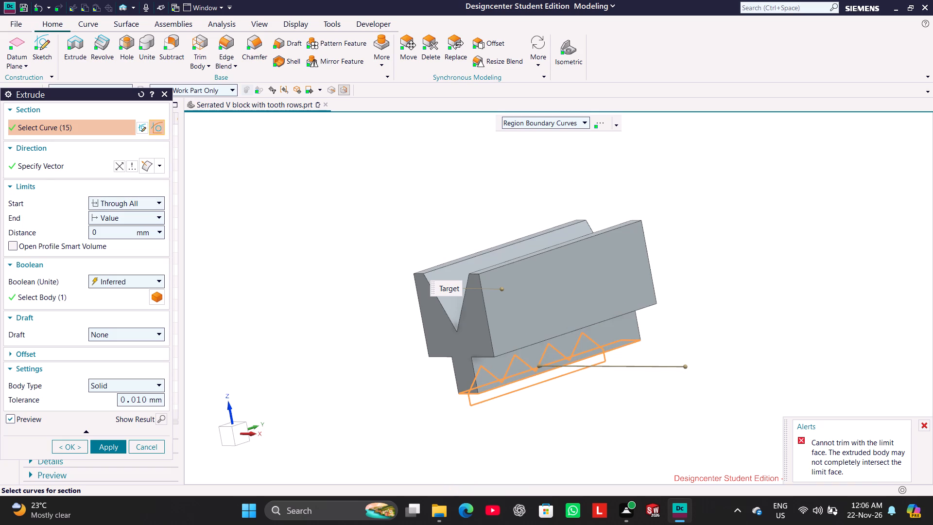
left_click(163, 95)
Extrude the closed tooth-row profile as a Subtract from the block, with the start limit Through All and the end at 0 mm.
left_click(68, 45)
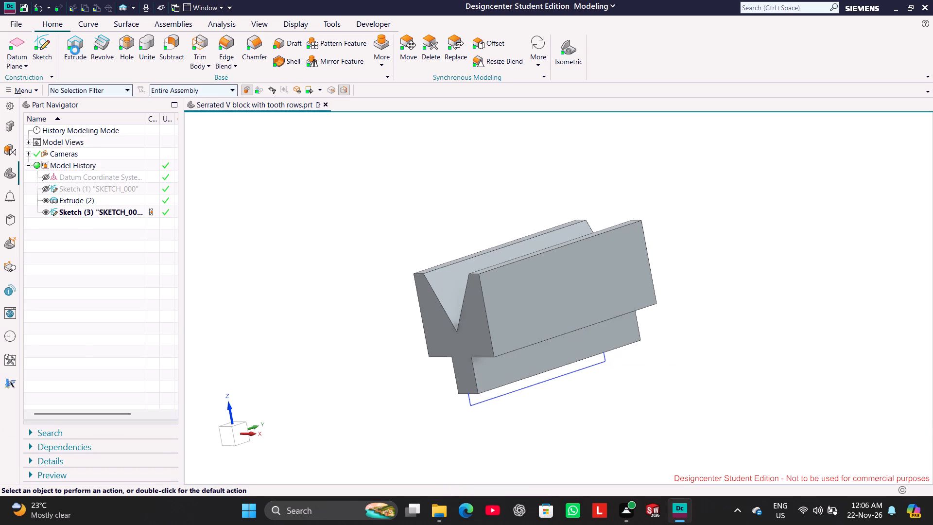
left_click(471, 404)
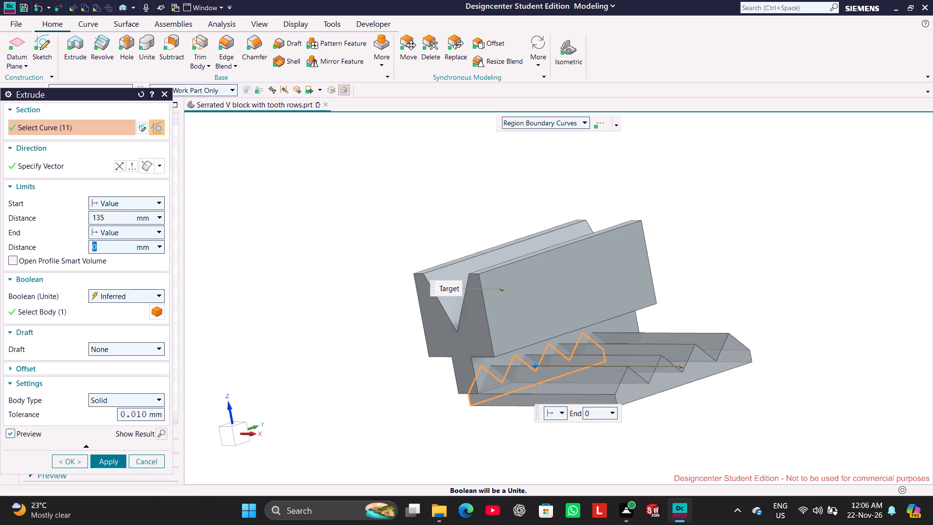
left_click(155, 295)
left_click(139, 331)
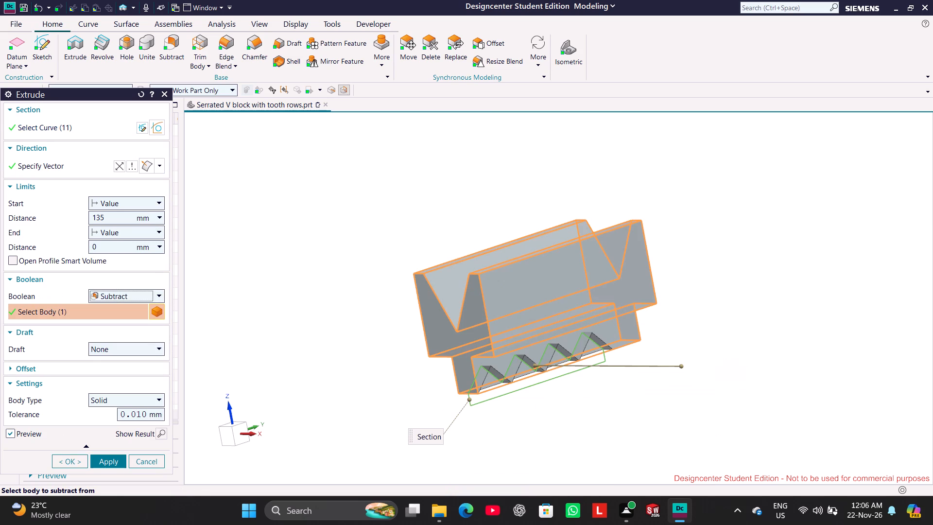
middle_click_drag(305, 349, 316, 320)
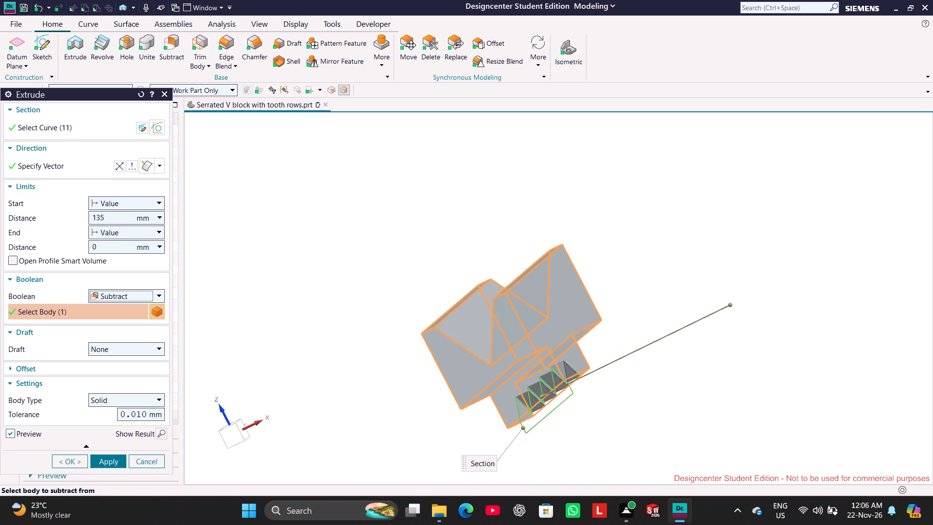
left_click(150, 204)
left_click(145, 279)
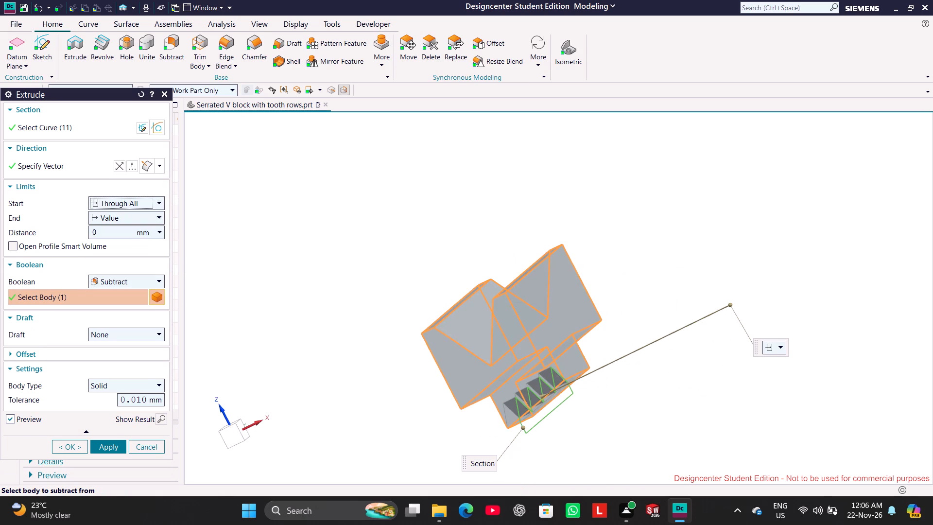
left_click(112, 450)
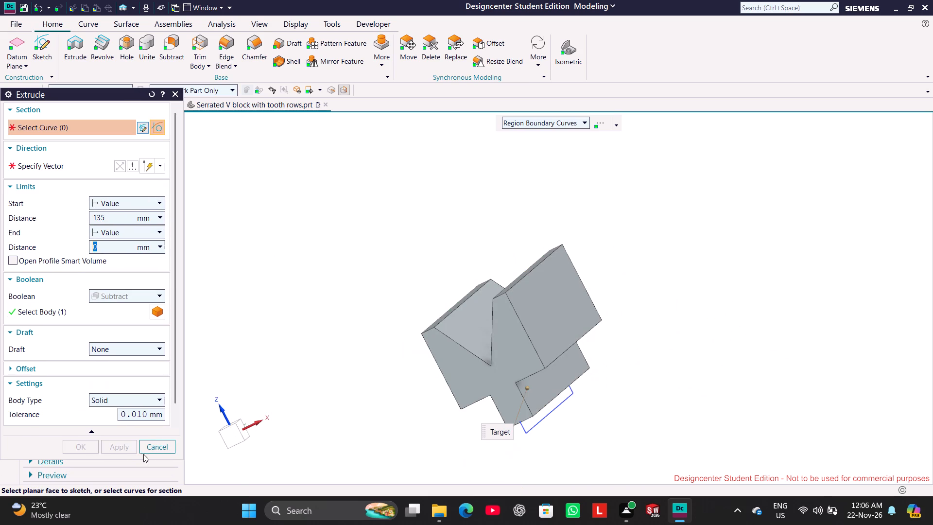
left_click(155, 449)
Edit the tooth-row cut so its end limit is also Through All, cutting the full width of the lower rib.
middle_click_drag(352, 355, 306, 362)
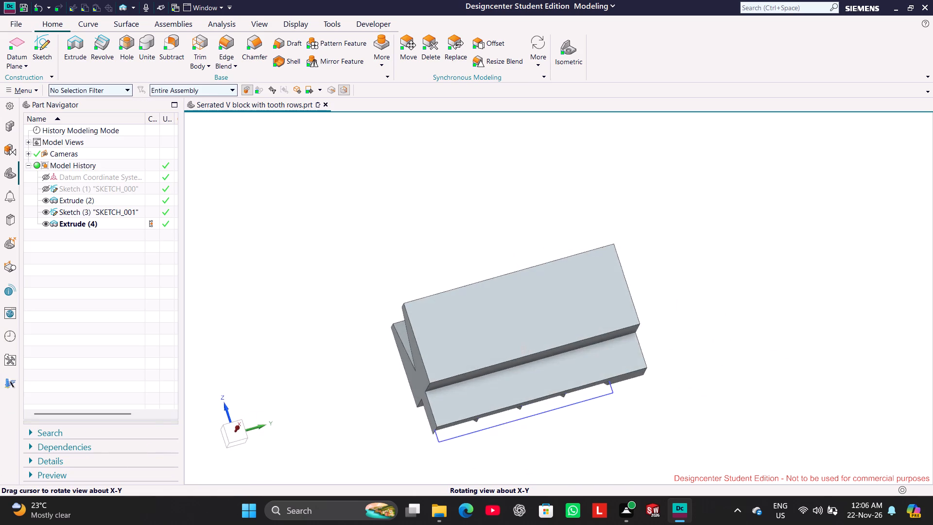
middle_click_drag(306, 362, 311, 366)
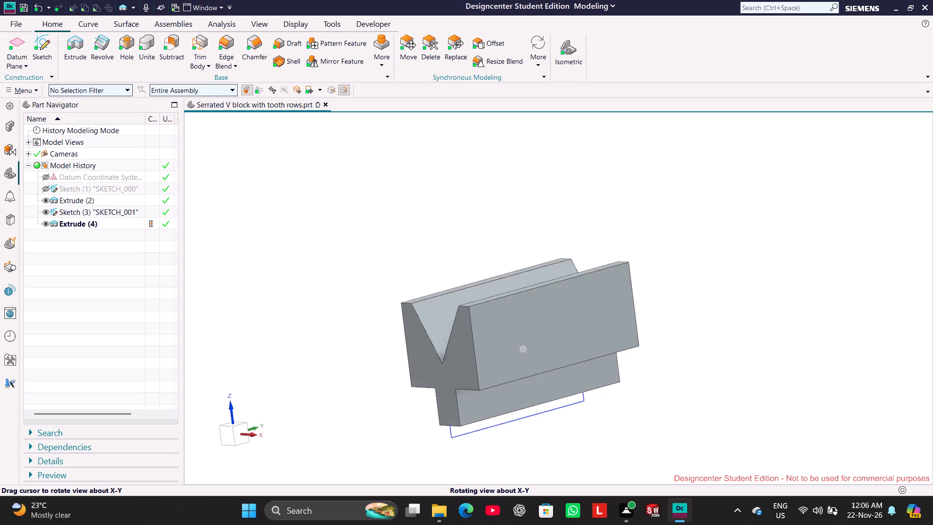
middle_click_drag(311, 366, 322, 376)
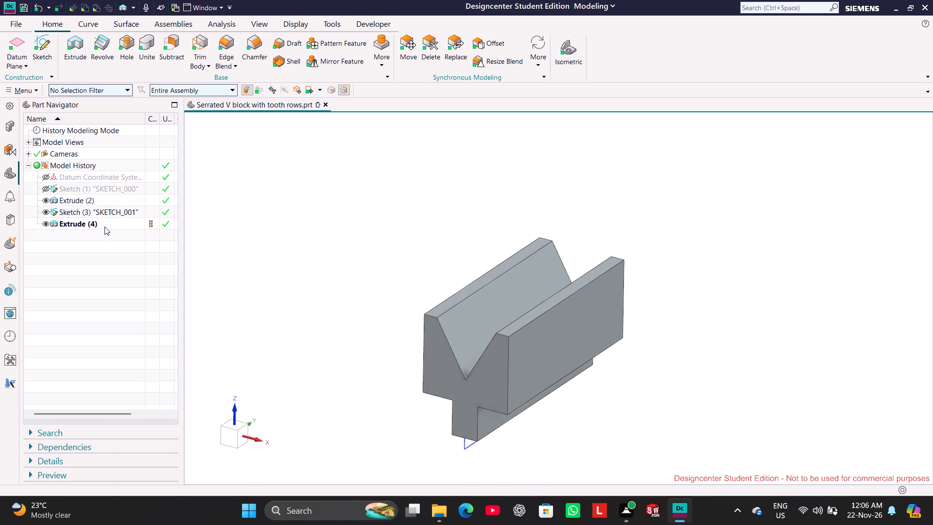
right_click(104, 227)
left_click(127, 217)
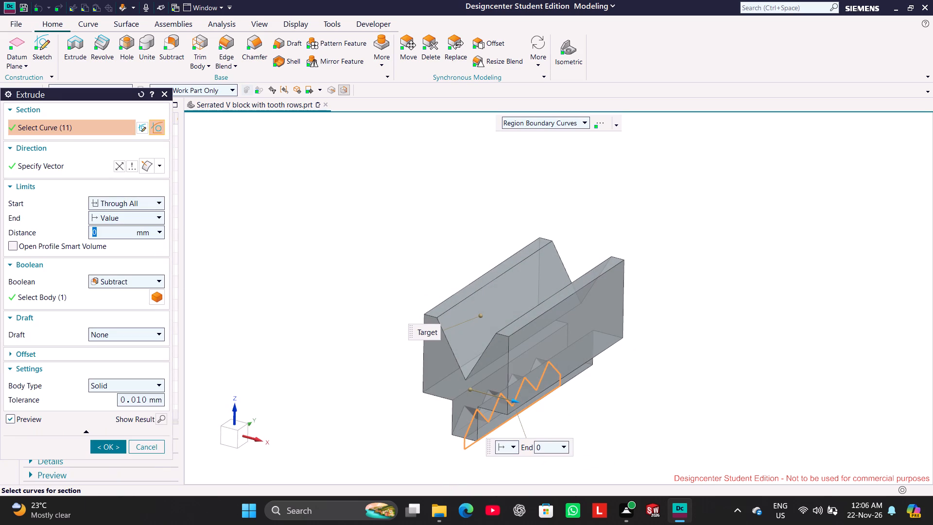
middle_click_drag(359, 370, 364, 350)
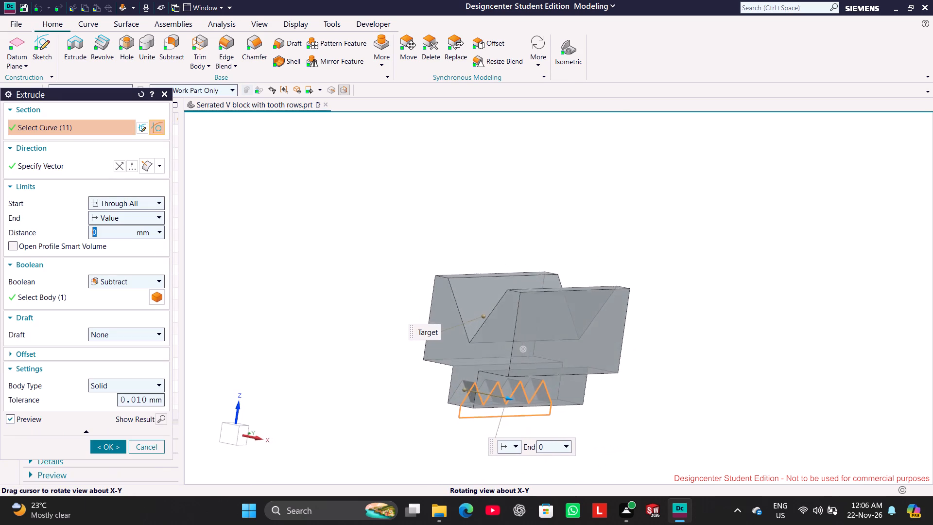
middle_click_drag(364, 350, 363, 354)
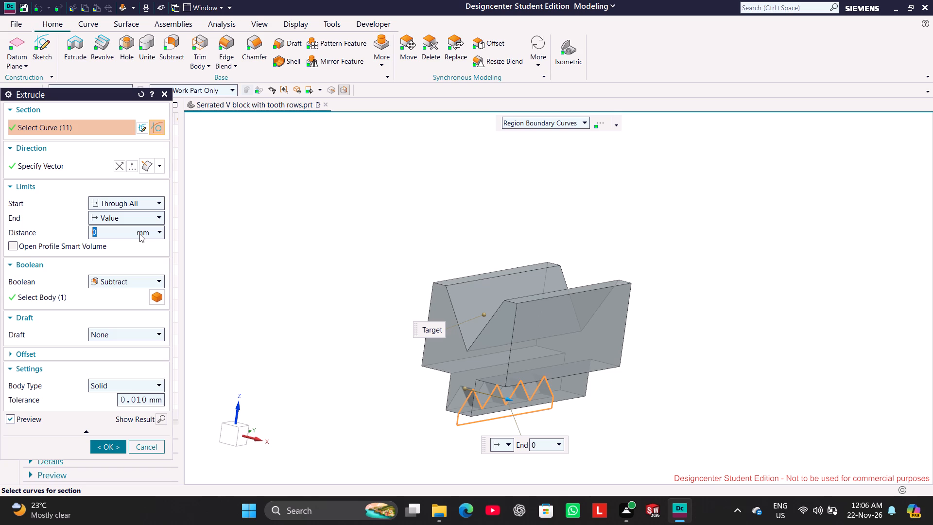
left_click(154, 219)
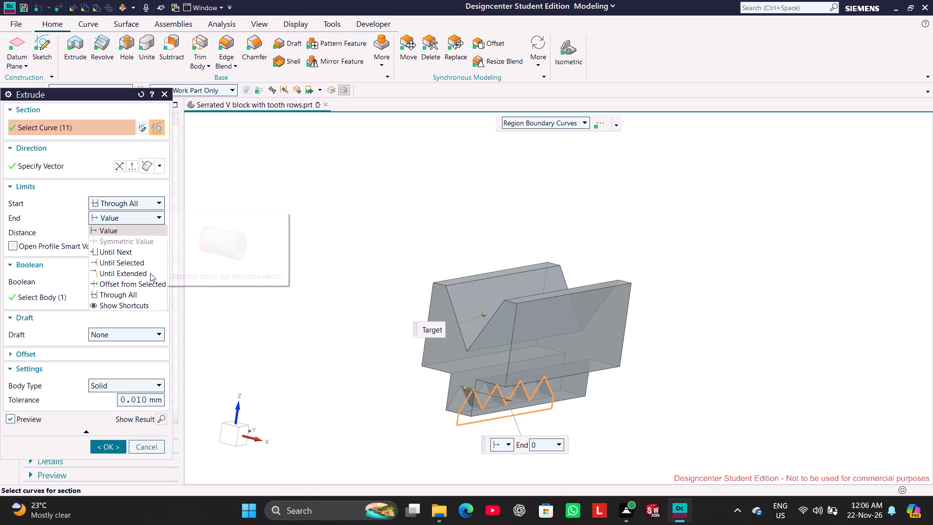
left_click(148, 292)
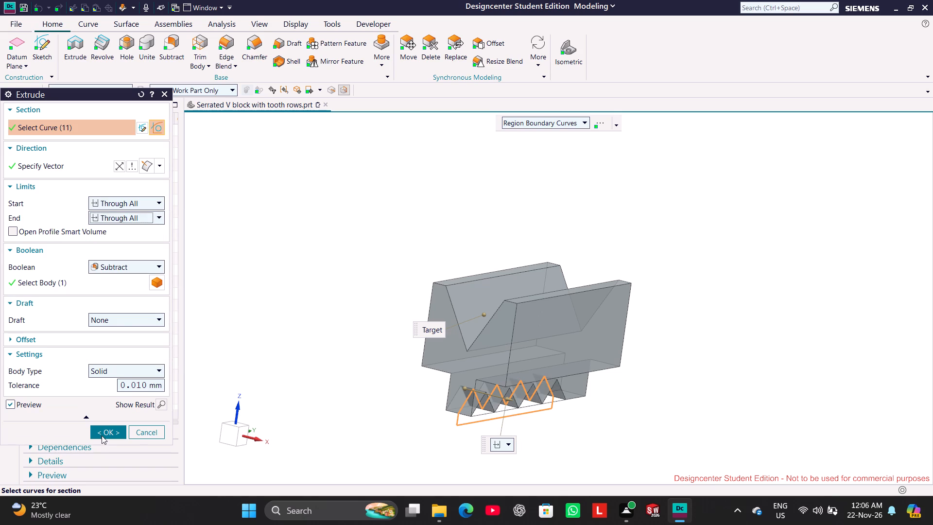
left_click(100, 436)
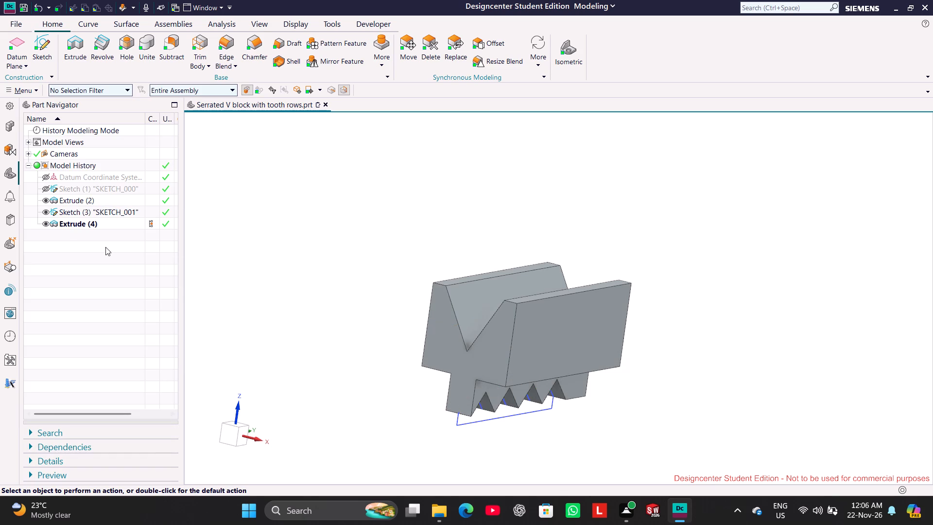
Hide the tooth-row sketch and show the block in isometric view.
left_click(46, 212)
left_click(575, 40)
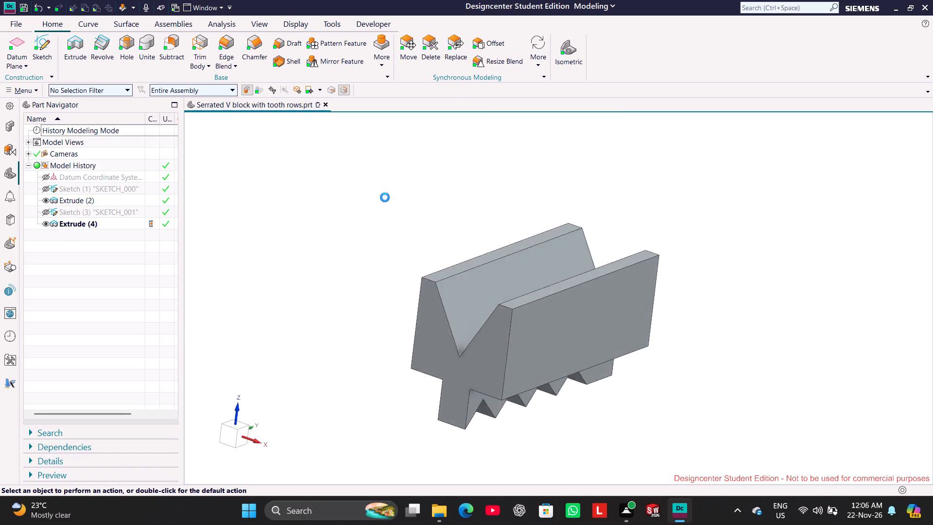
scroll(330, 232, "down", 2)
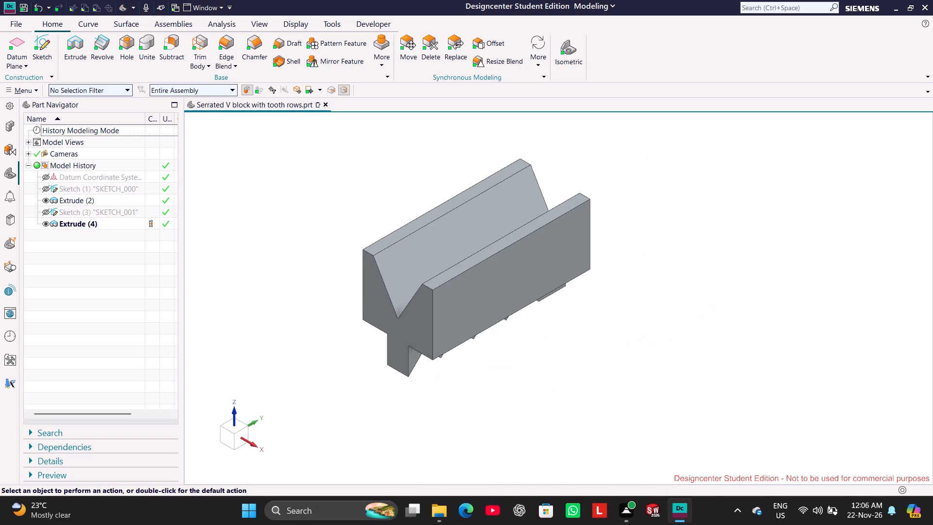
middle_click_drag(341, 286, 343, 275)
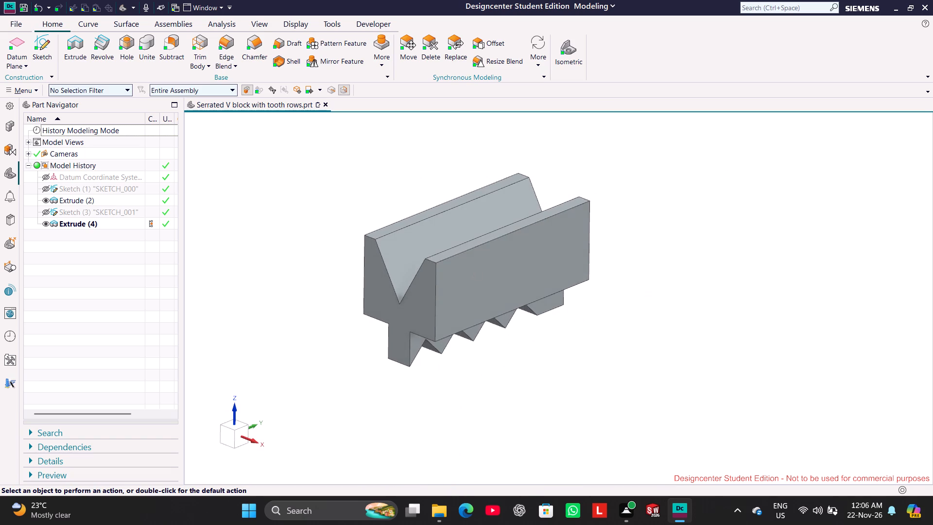
left_click(580, 51)
scroll(755, 215, "down", 3)
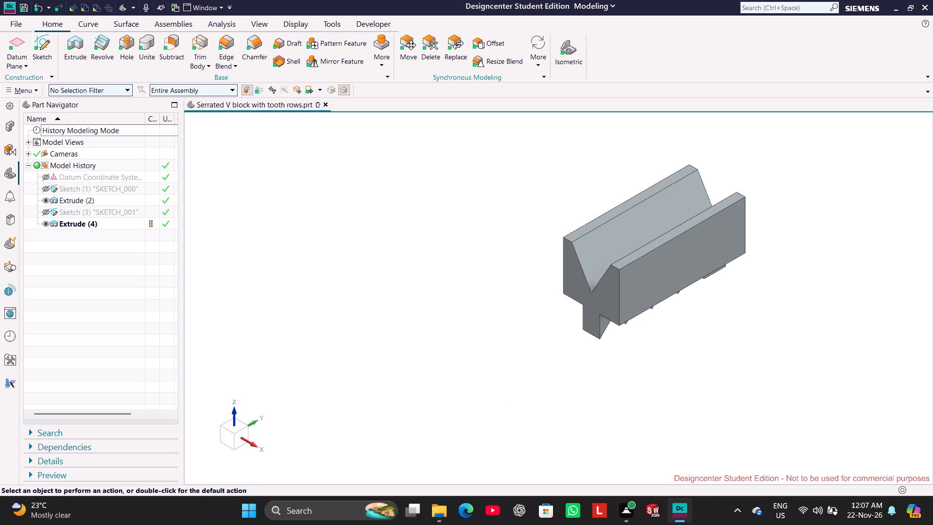
middle_click_drag(864, 207, 779, 225, "shift")
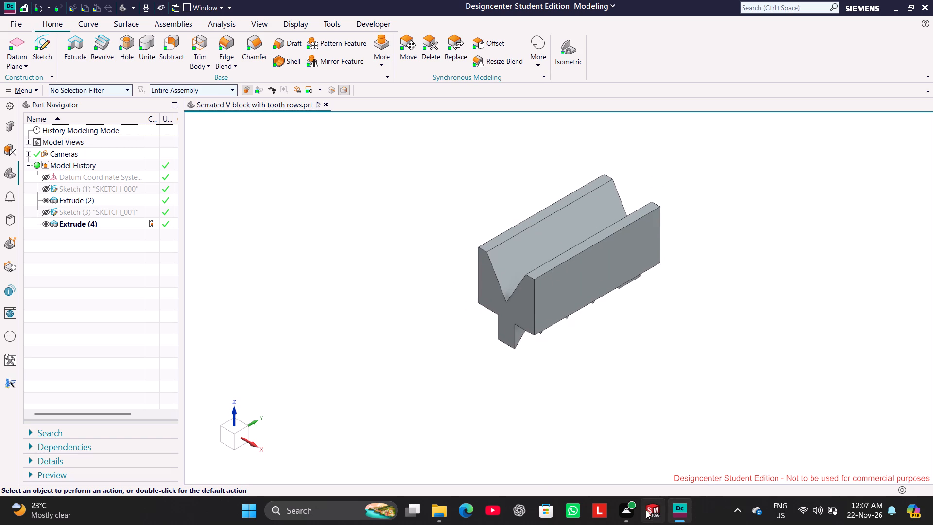
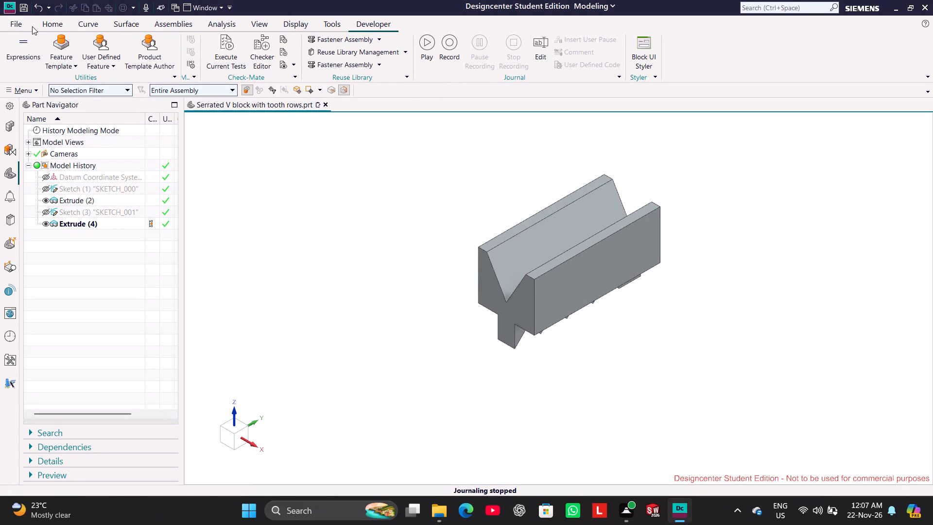
Save the finished V block part file.
left_click(49, 23)
triple_click(27, 7)
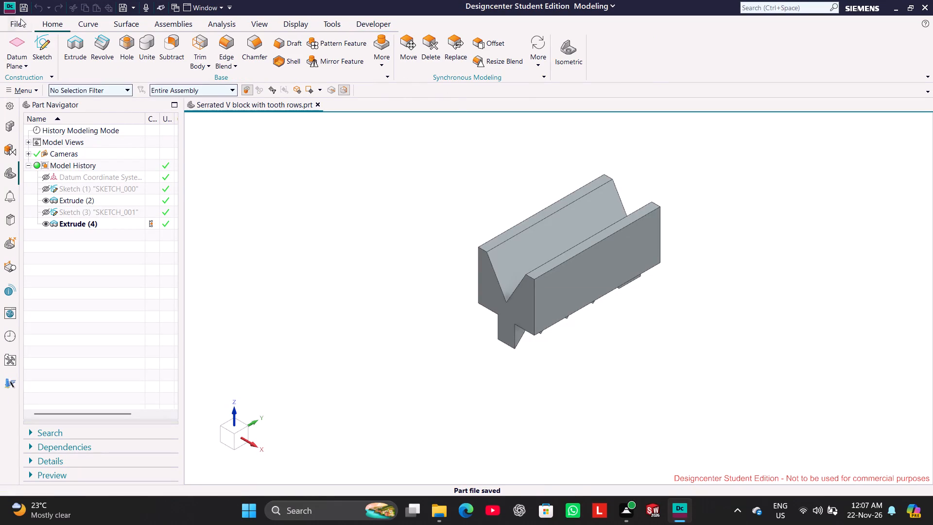
Print the current display with Microsoft Print to PDF, saving it as "Serrated V block with tooth rows" in the Tasks Done folder.
left_click(19, 21)
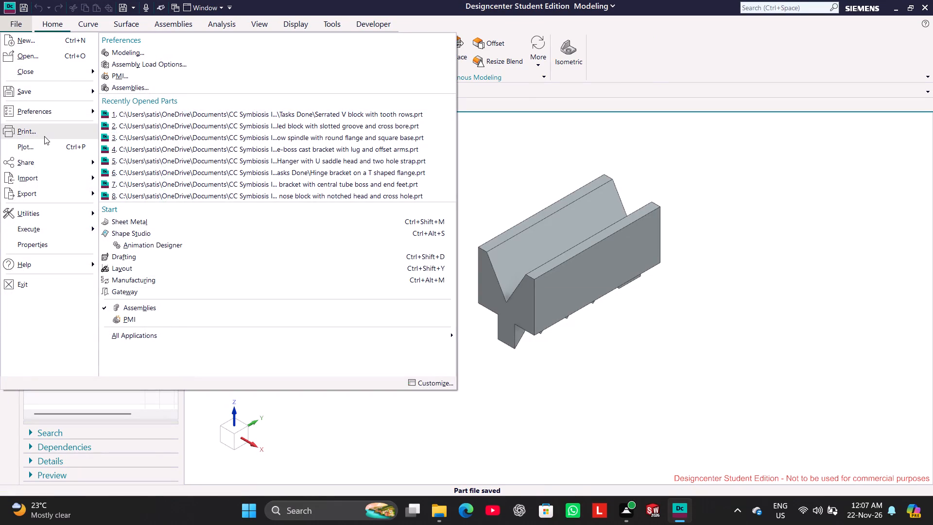
left_click(44, 136)
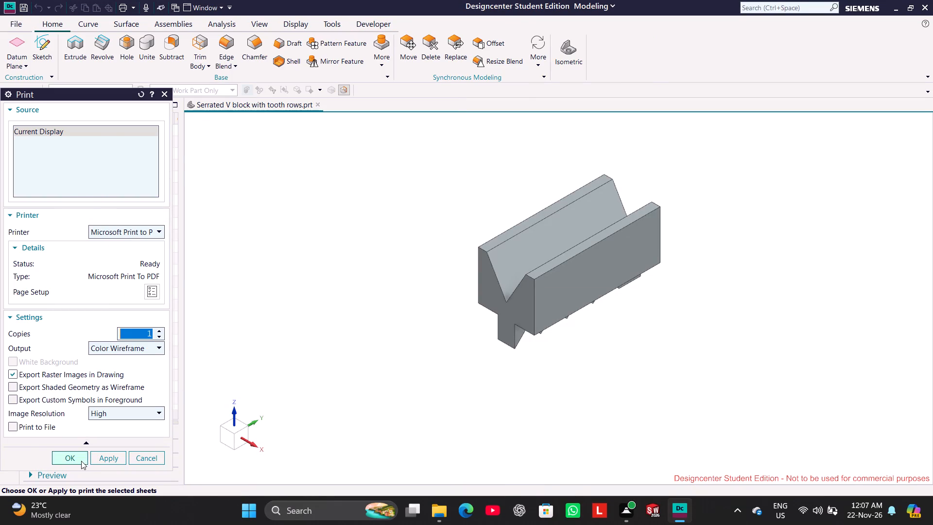
left_click(81, 461)
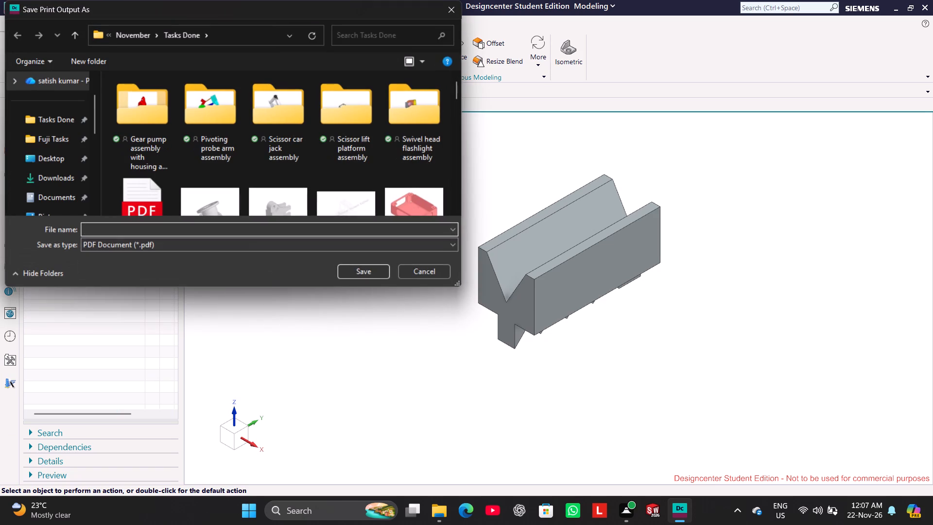
right_click(238, 227)
left_click(277, 280)
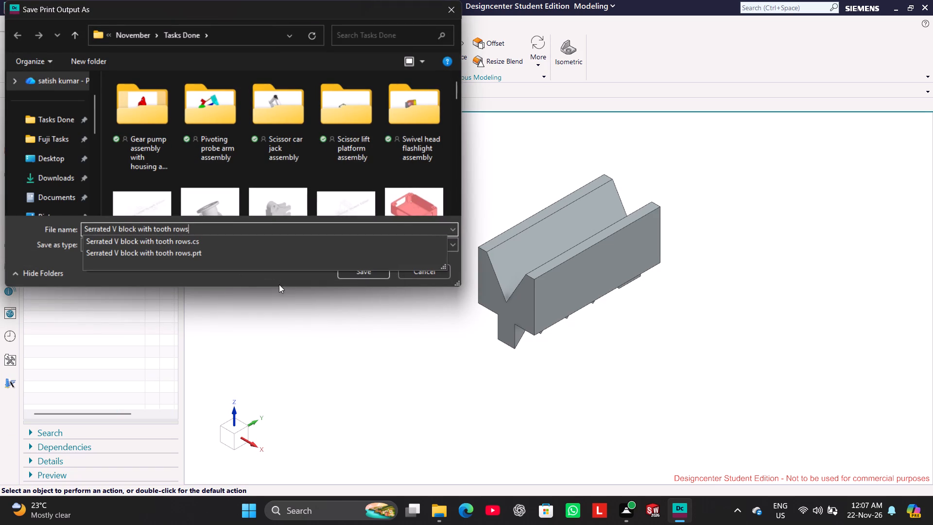
left_click(362, 273)
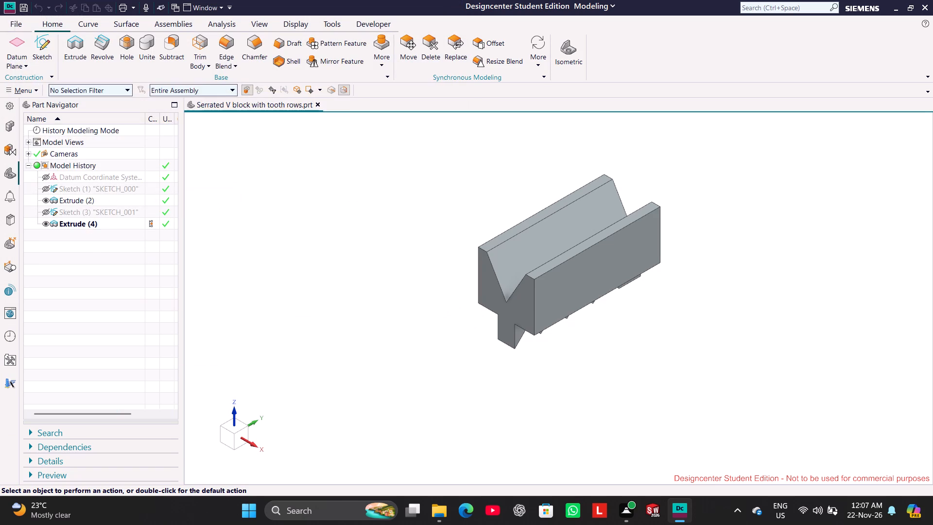
Close the "Serrated V block with tooth rows" part.
left_click(318, 105)
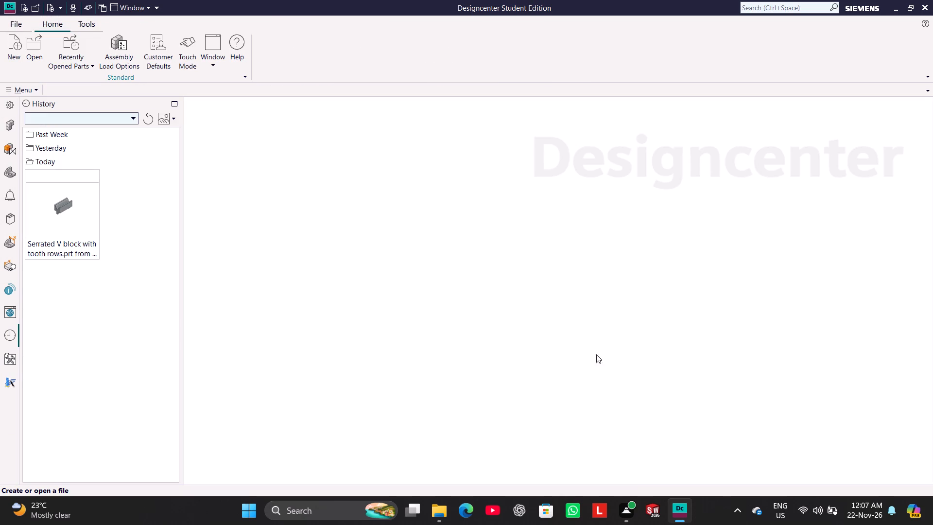